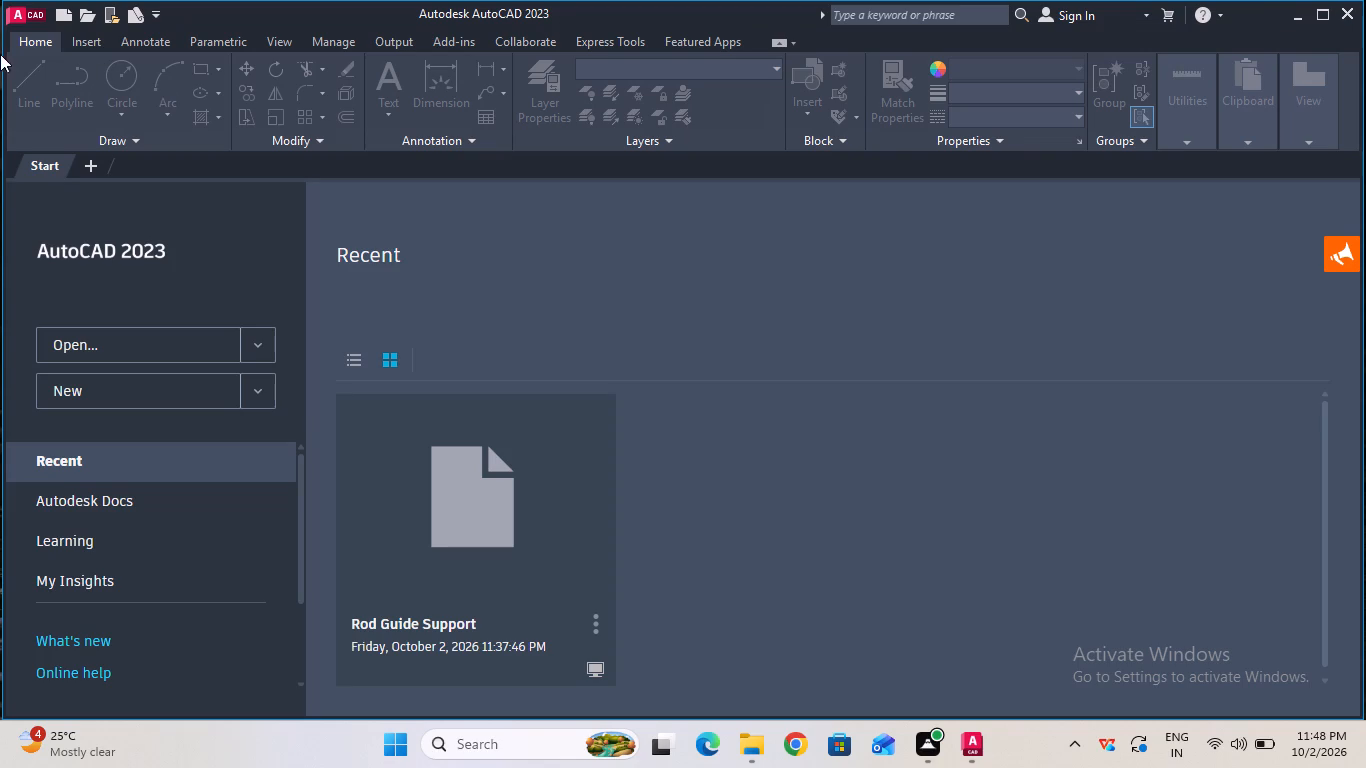
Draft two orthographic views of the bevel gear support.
Remove the Rod Guide Support file from the recent files list.
{"action": "left_click", "coordinate": [593, 617]}
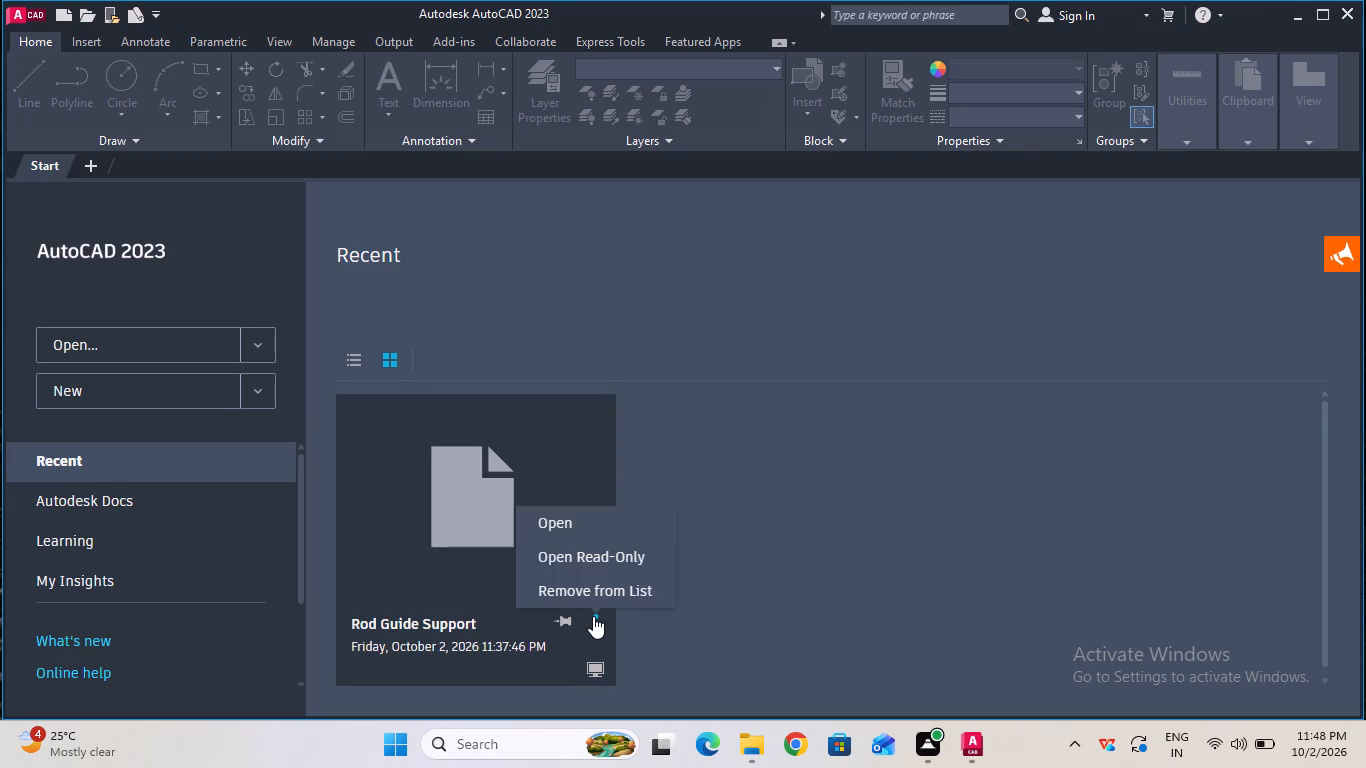
{"action": "left_click", "coordinate": [593, 596]}
Create a new blank drawing.
{"action": "left_click", "coordinate": [140, 391]}
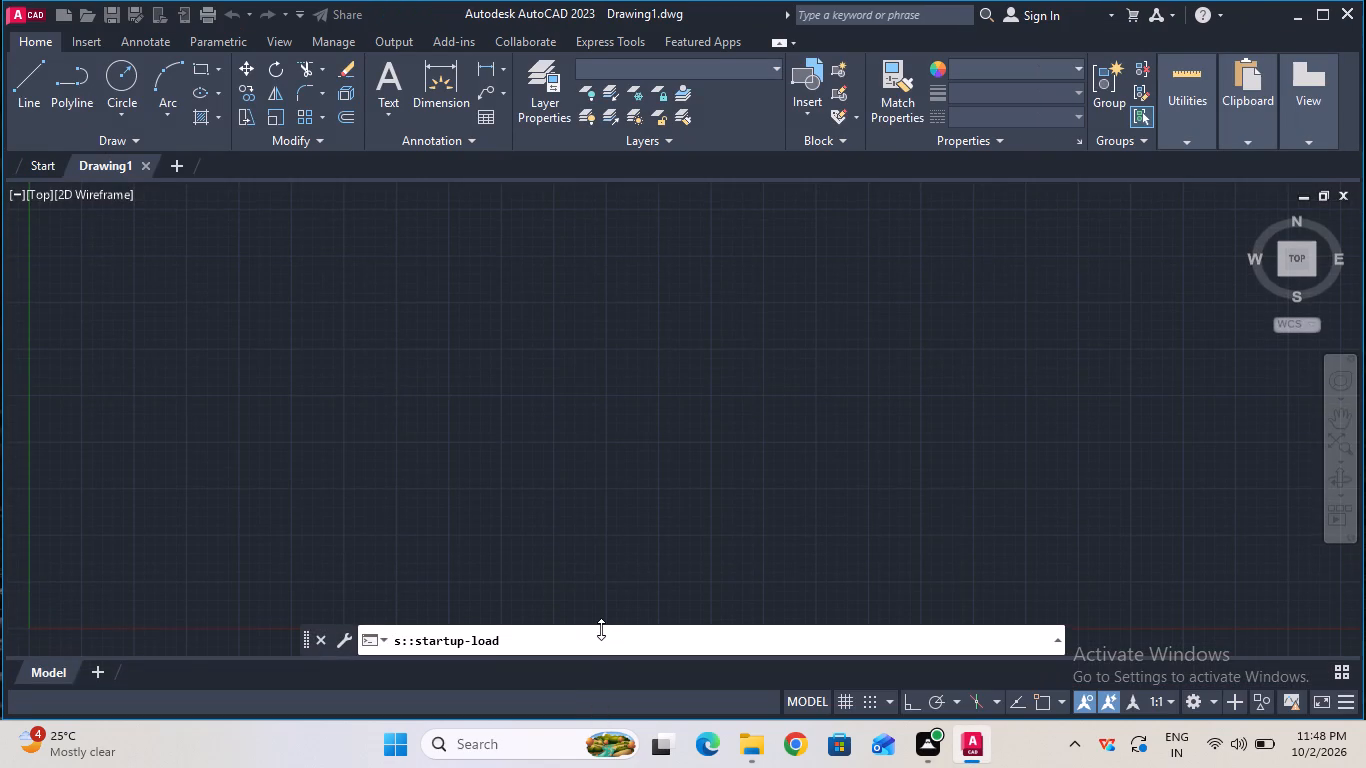
Turn on command logging for the drawing with LOGFILEON.
{"action": "left_click", "coordinate": [601, 629]}
{"action": "type", "text": "log"}
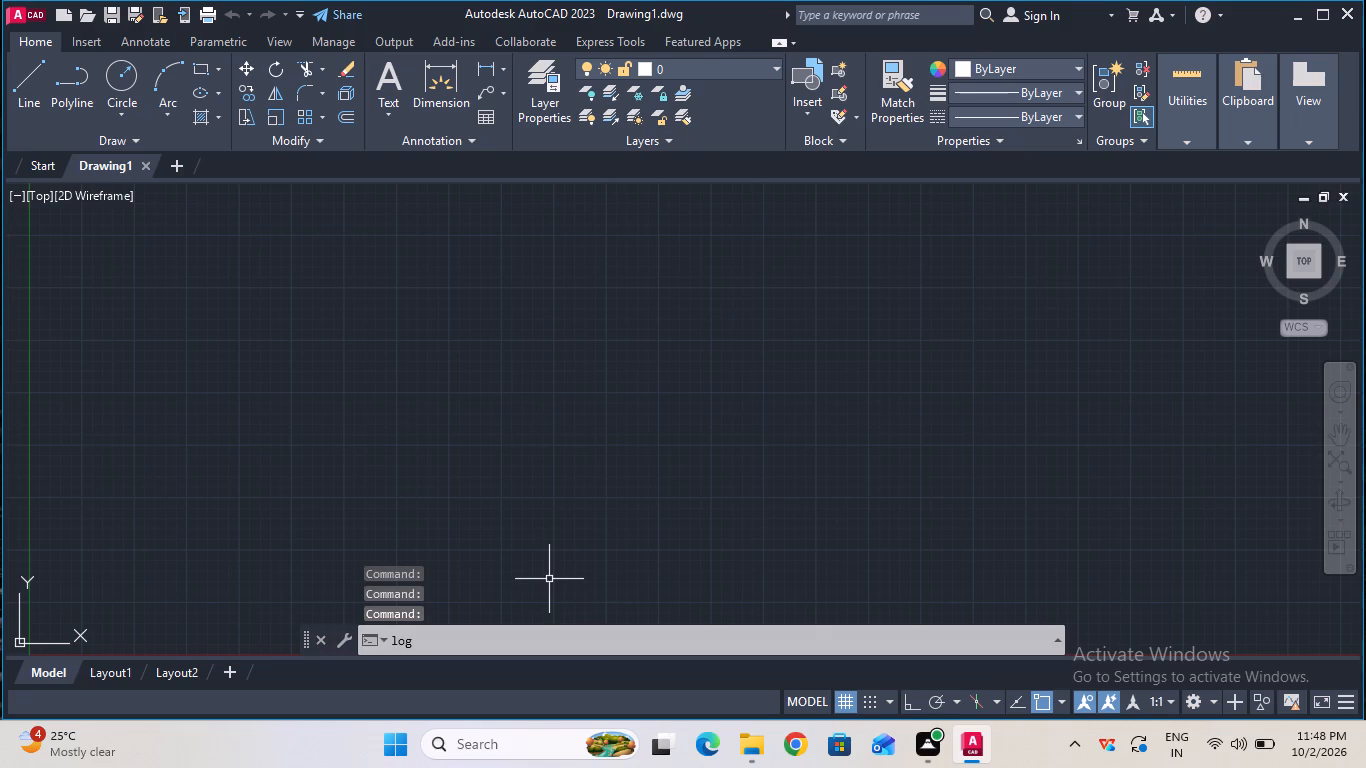
{"action": "left_click", "coordinate": [476, 467]}
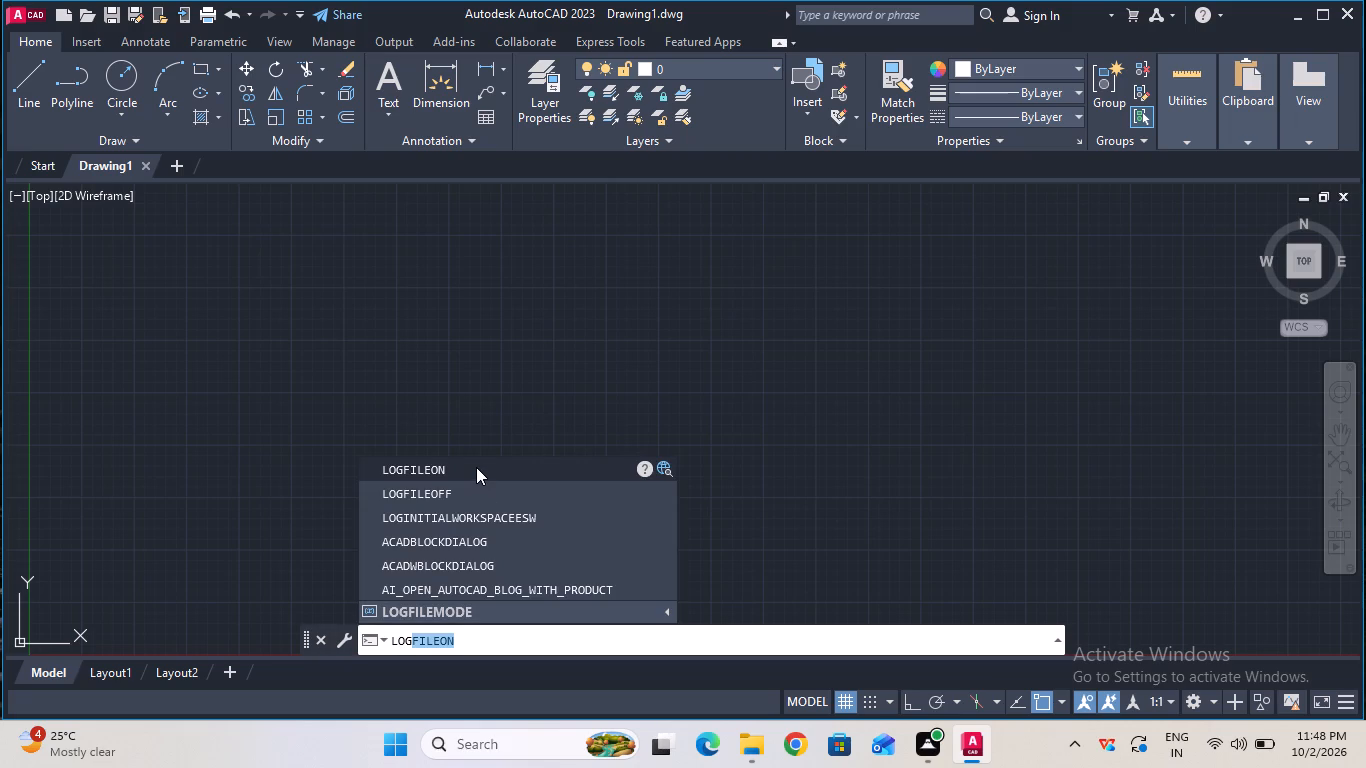
Configure the drawing units to a decimal length precision of 0 and an insertion scale in millimeters.
{"action": "left_click", "coordinate": [528, 649]}
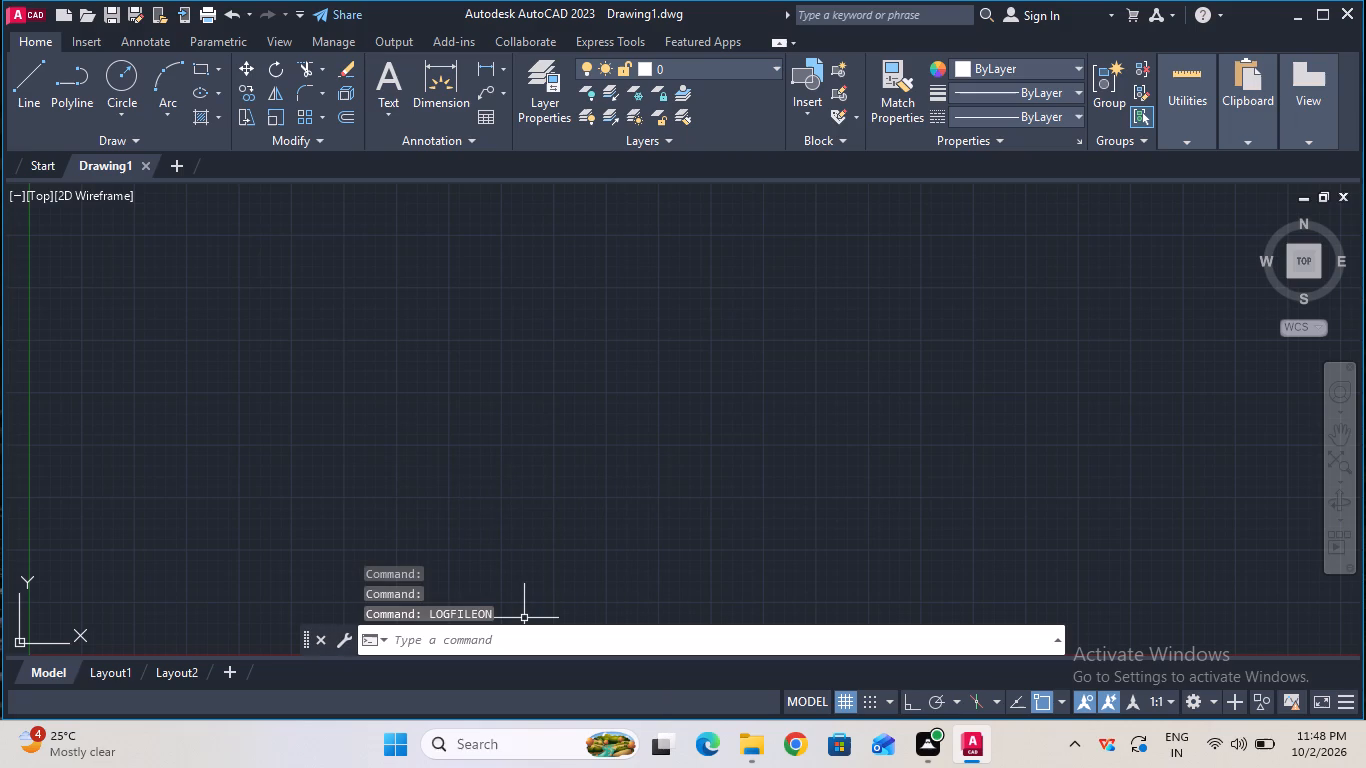
{"action": "type", "text": "uni"}
{"action": "left_click", "coordinate": [424, 492]}
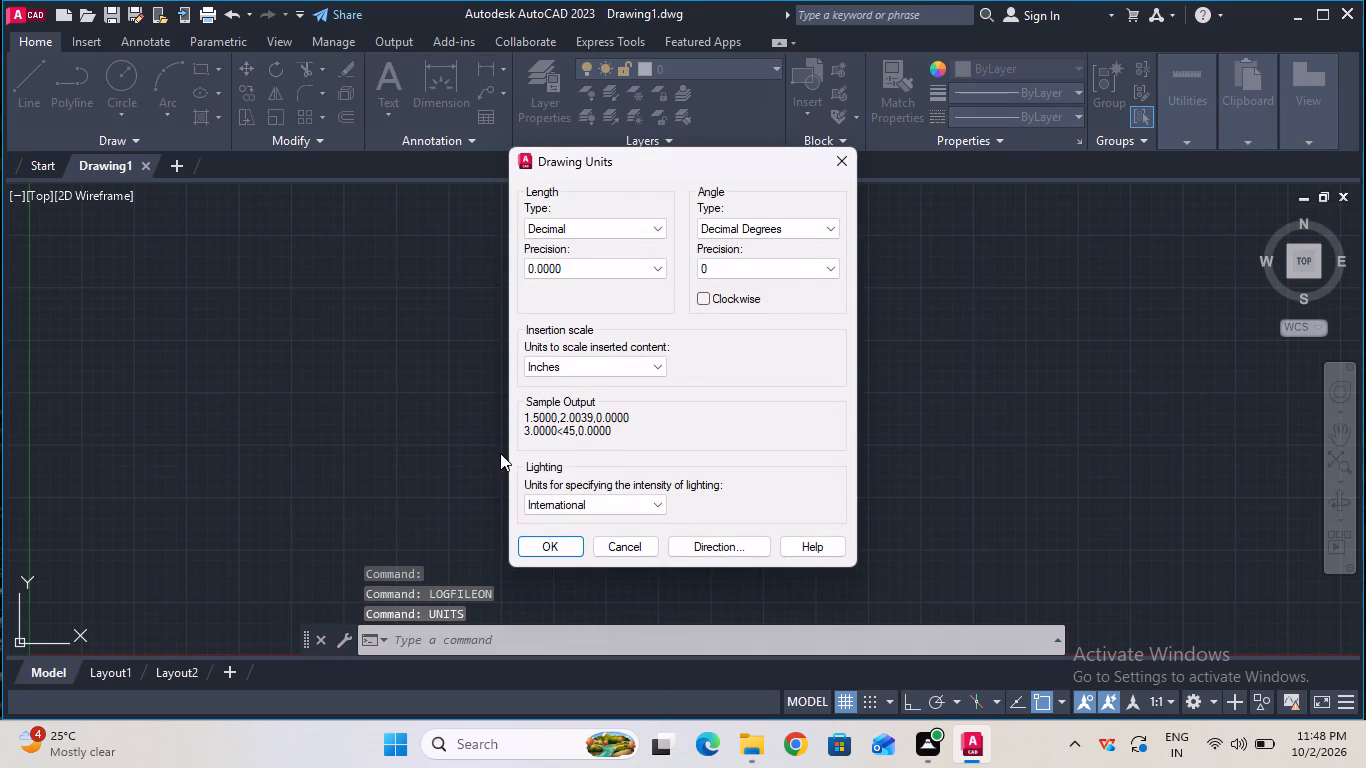
{"action": "left_click", "coordinate": [637, 275]}
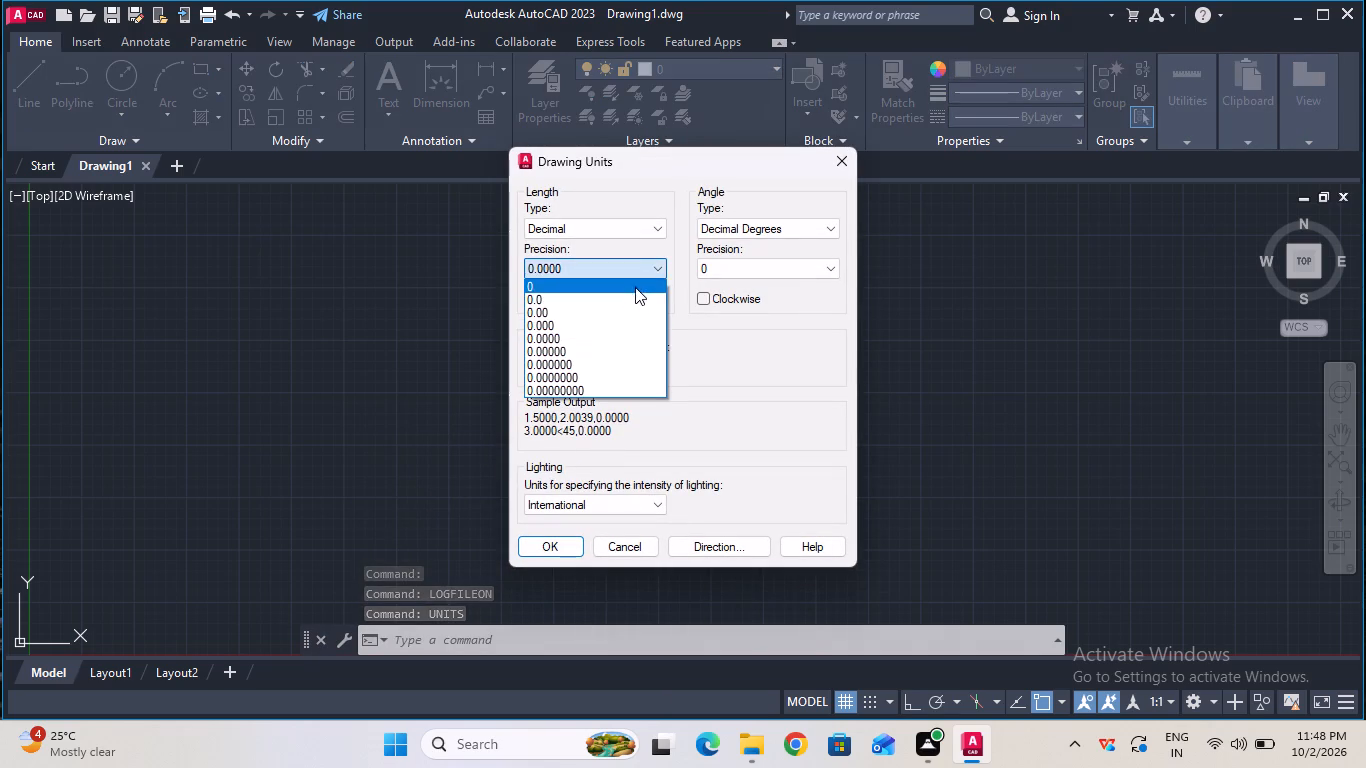
{"action": "left_click", "coordinate": [635, 291]}
{"action": "left_click", "coordinate": [633, 360]}
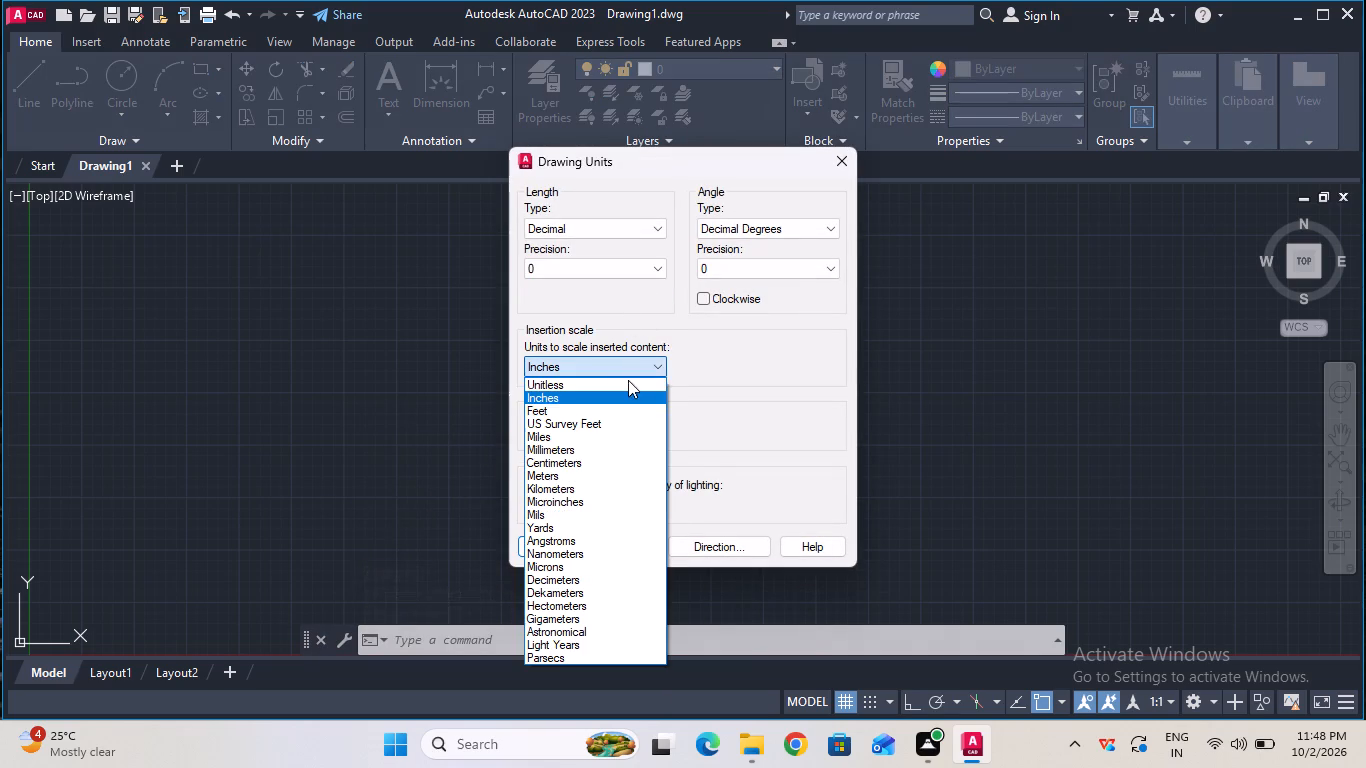
{"action": "left_click", "coordinate": [619, 456]}
{"action": "left_click", "coordinate": [607, 360]}
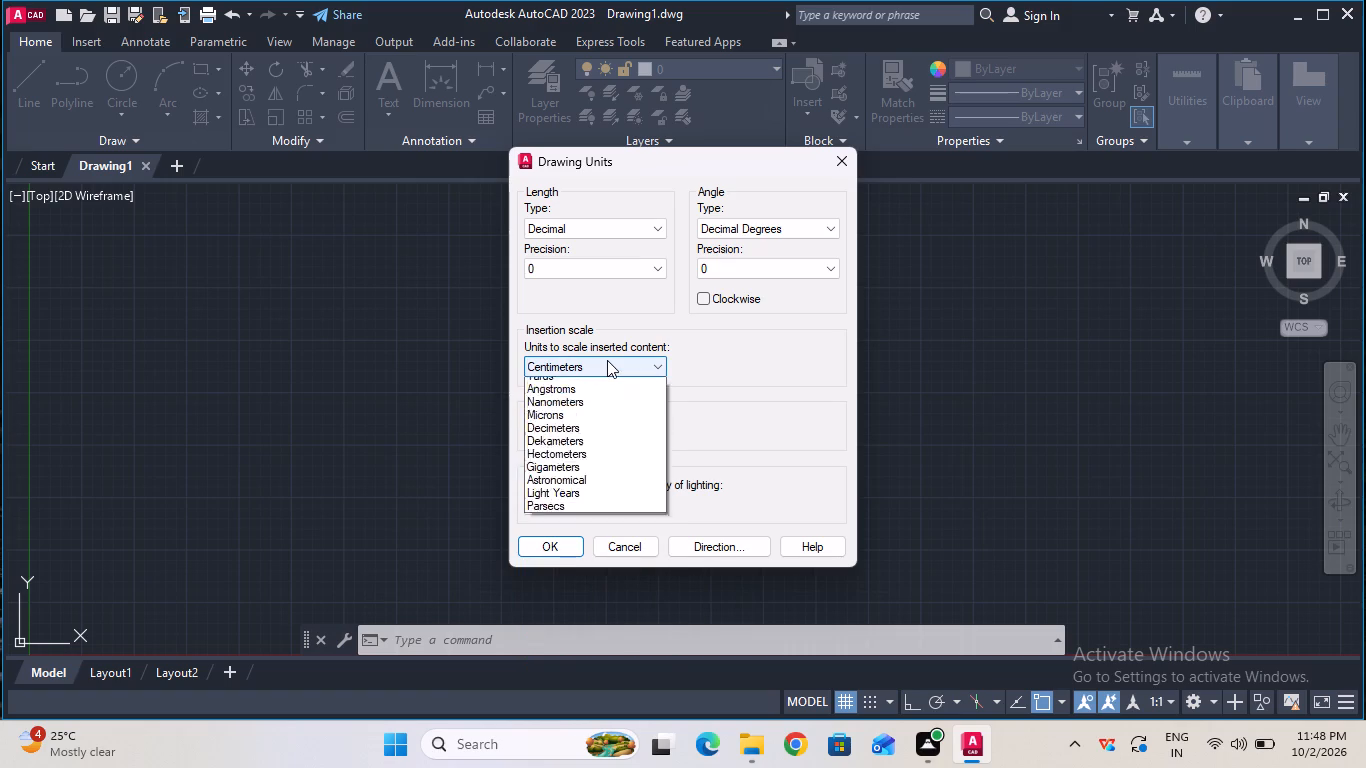
{"action": "left_click", "coordinate": [606, 445]}
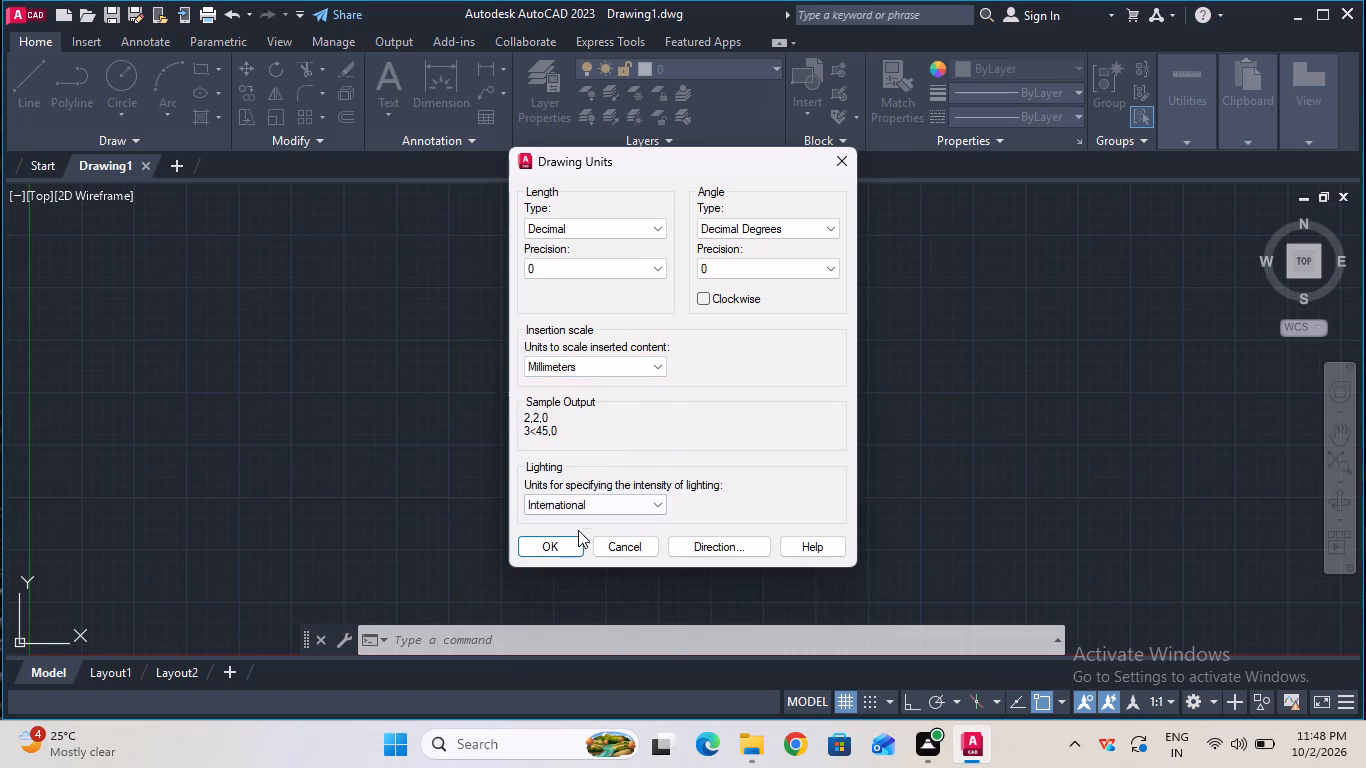
{"action": "left_click", "coordinate": [575, 537]}
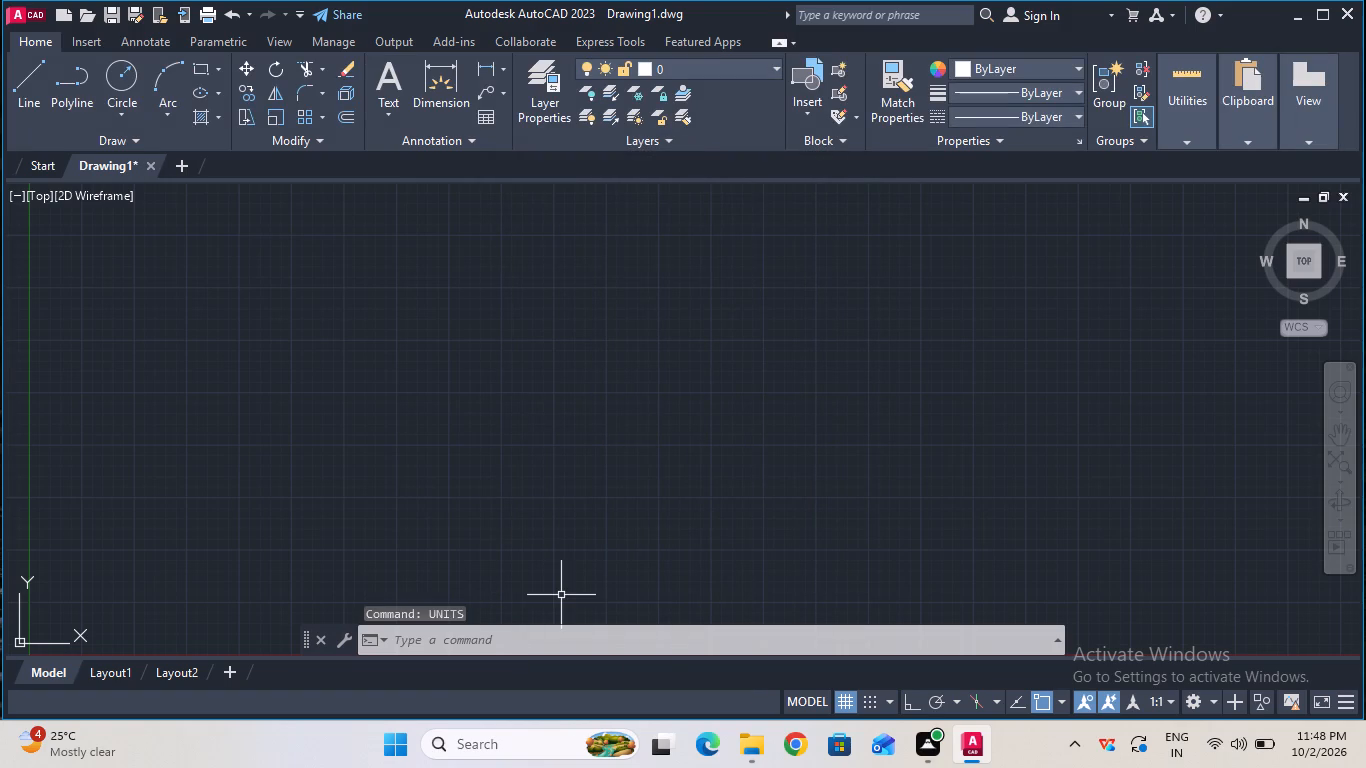
Modify the Standard dimension style so its linear dimensions use a primary units precision of 0.
{"action": "left_click", "coordinate": [559, 649]}
{"action": "key", "text": "d"}
{"action": "key", "text": "Return"}
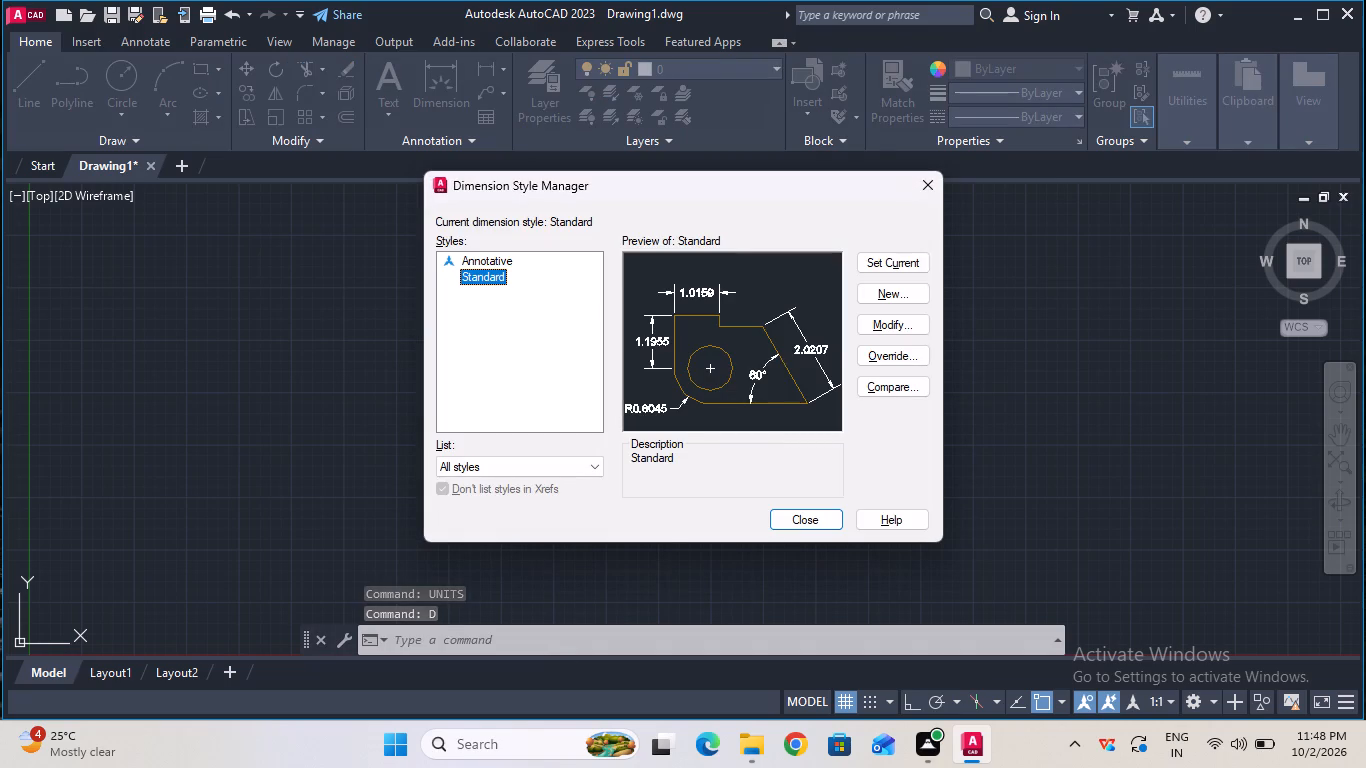
{"action": "left_click", "coordinate": [873, 332]}
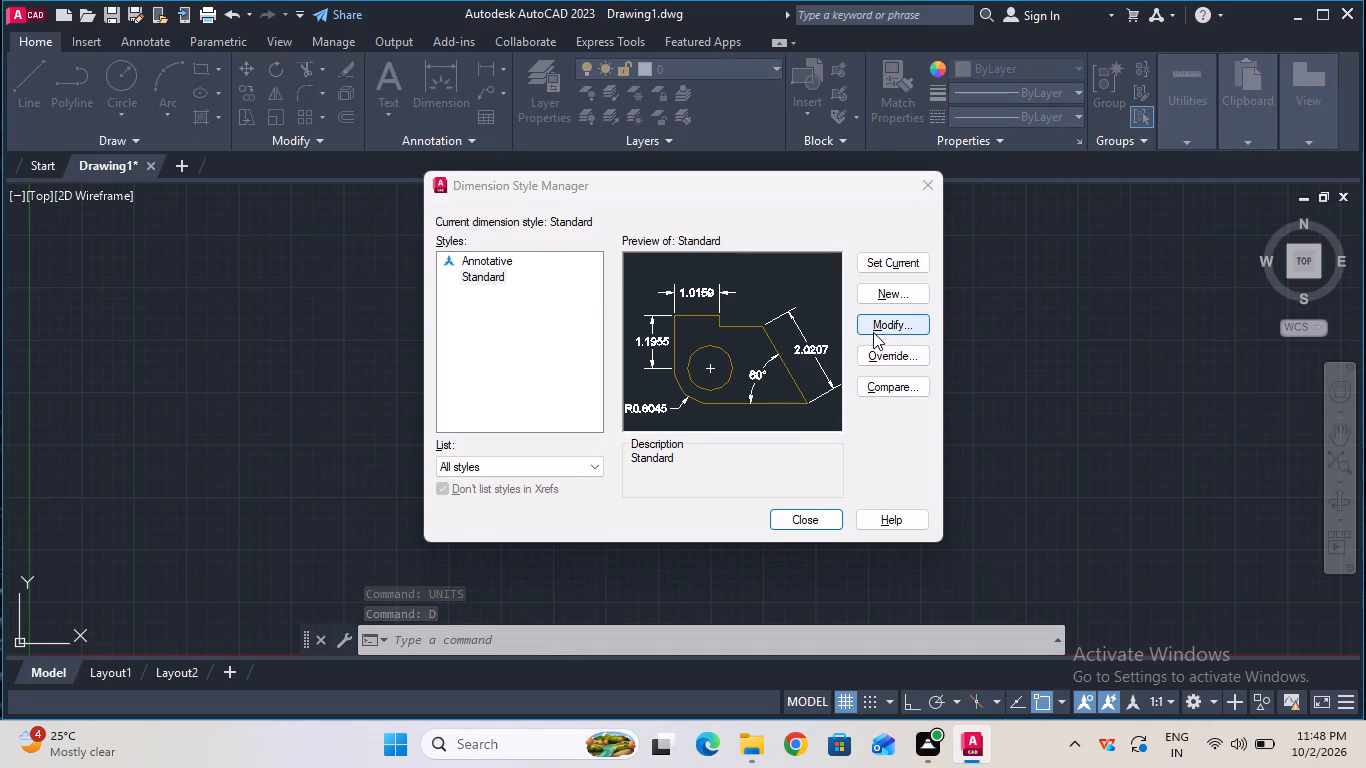
{"action": "left_click", "coordinate": [645, 222]}
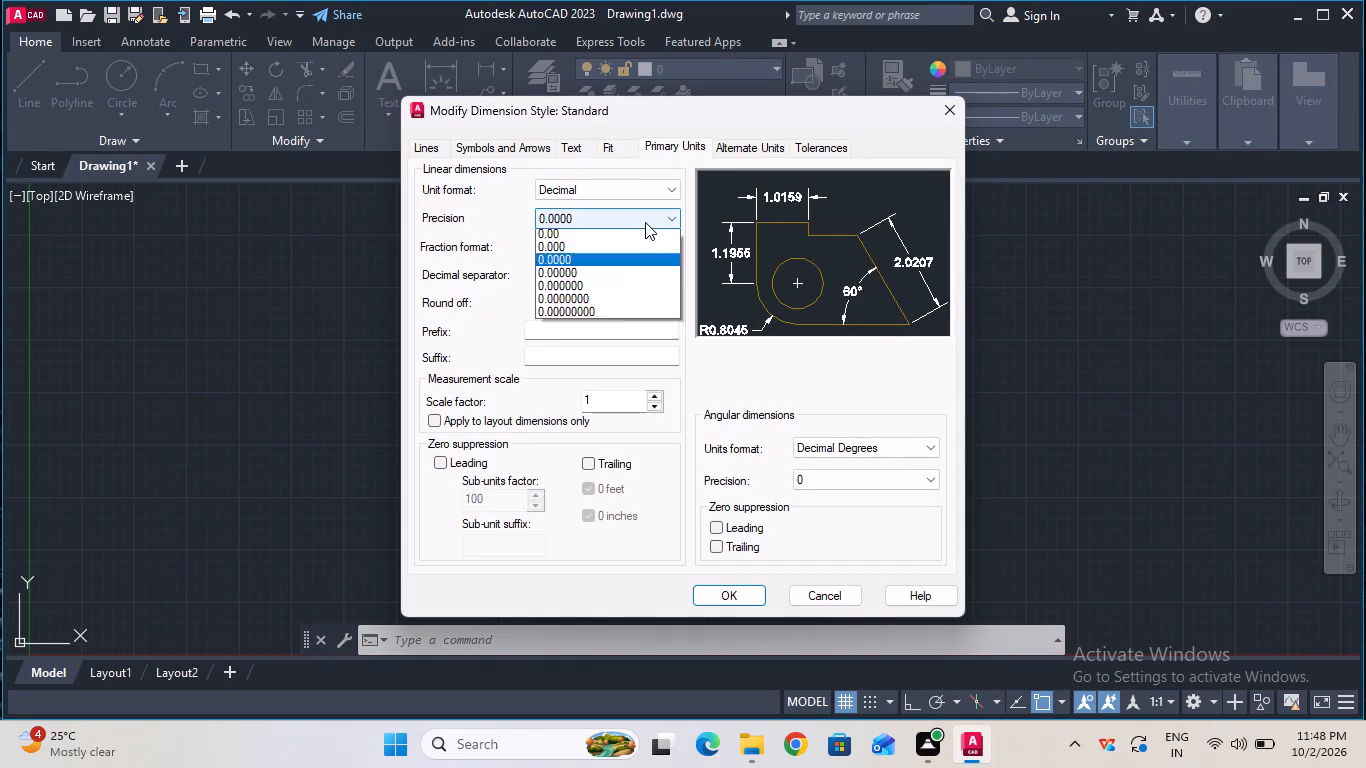
{"action": "left_click", "coordinate": [645, 236]}
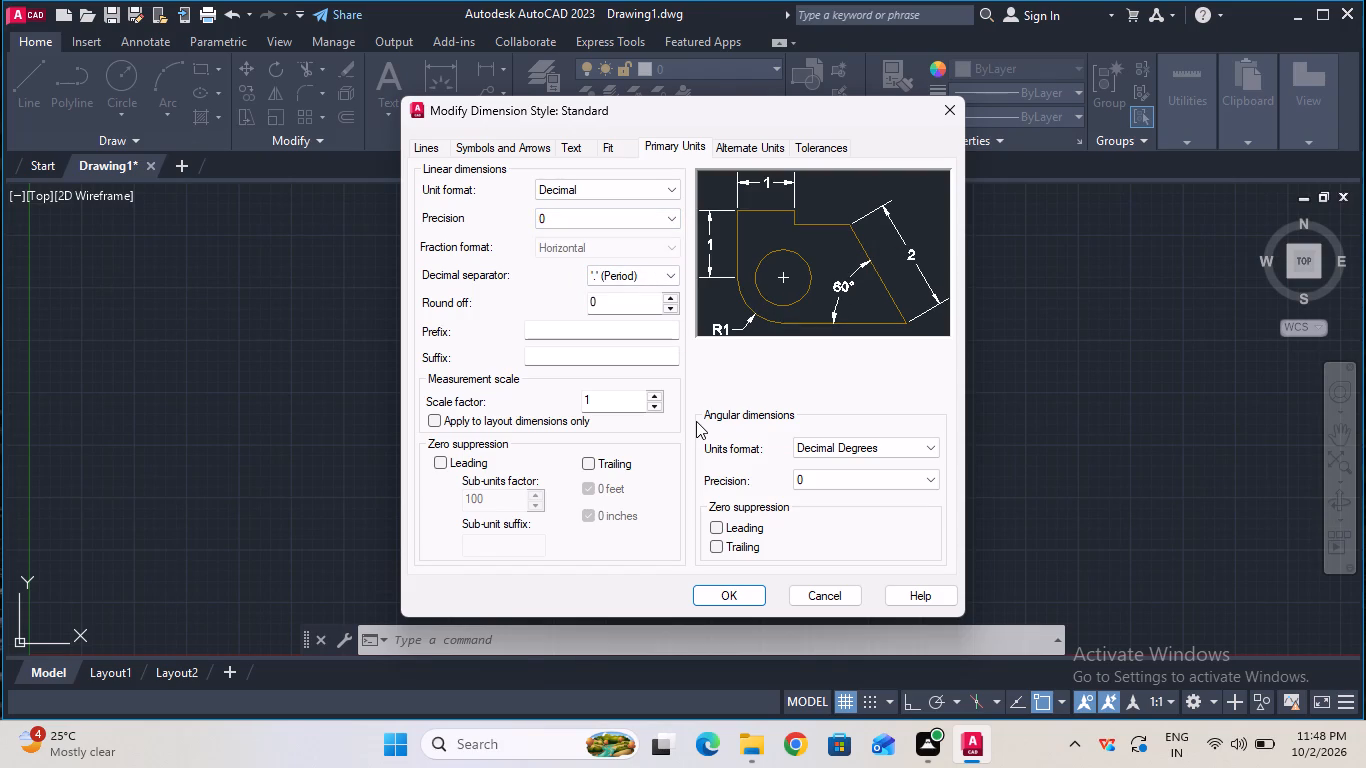
Set the Standard dimension style's text height to 6 and its text alignment to ISO standard.
{"action": "left_click", "coordinate": [585, 156]}
{"action": "left_click", "coordinate": [644, 288]}
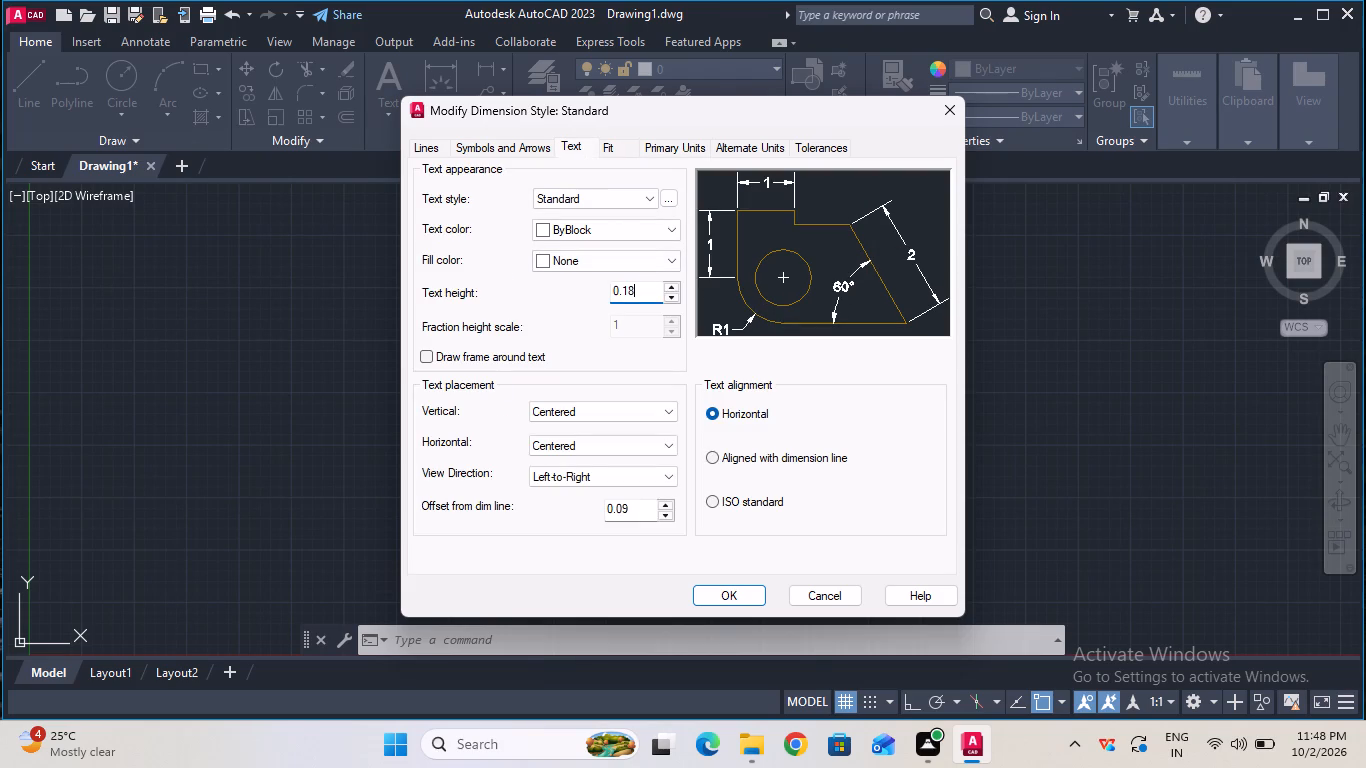
{"action": "key", "text": "BackSpace"}
{"action": "key", "text": "BackSpace"}
{"action": "key", "text": "BackSpace"}
{"action": "key", "text": "BackSpace"}
{"action": "key", "text": "BackSpace"}
{"action": "key", "text": "BackSpace"}
{"action": "key", "text": "BackSpace"}
{"action": "key", "text": "BackSpace"}
{"action": "key", "text": "BackSpace"}
{"action": "key", "text": "BackSpace"}
{"action": "key", "text": "BackSpace"}
{"action": "key", "text": "BackSpace"}
{"action": "key", "text": "BackSpace"}
{"action": "key", "text": "BackSpace"}
{"action": "key", "text": "BackSpace"}
{"action": "key", "text": "BackSpace"}
{"action": "key", "text": "6"}
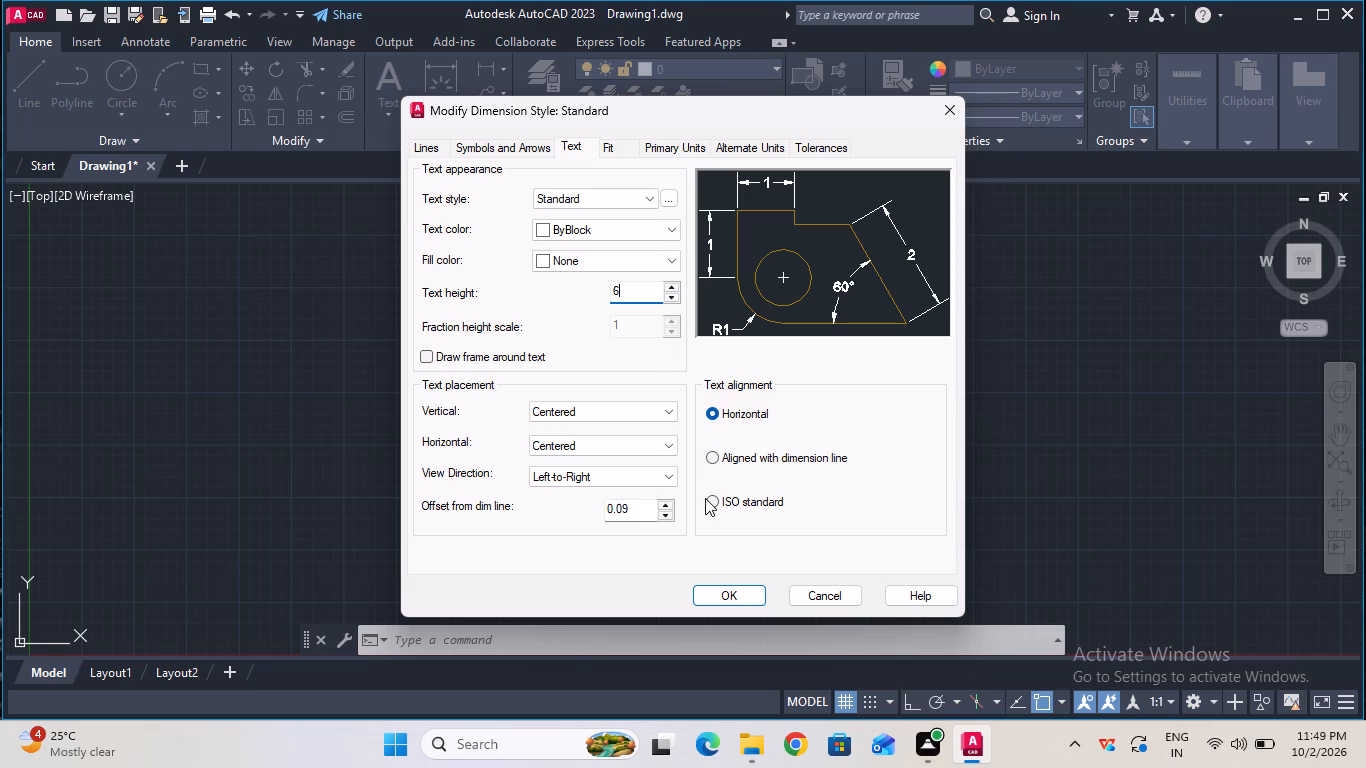
{"action": "left_click", "coordinate": [705, 498]}
{"action": "left_click", "coordinate": [712, 503]}
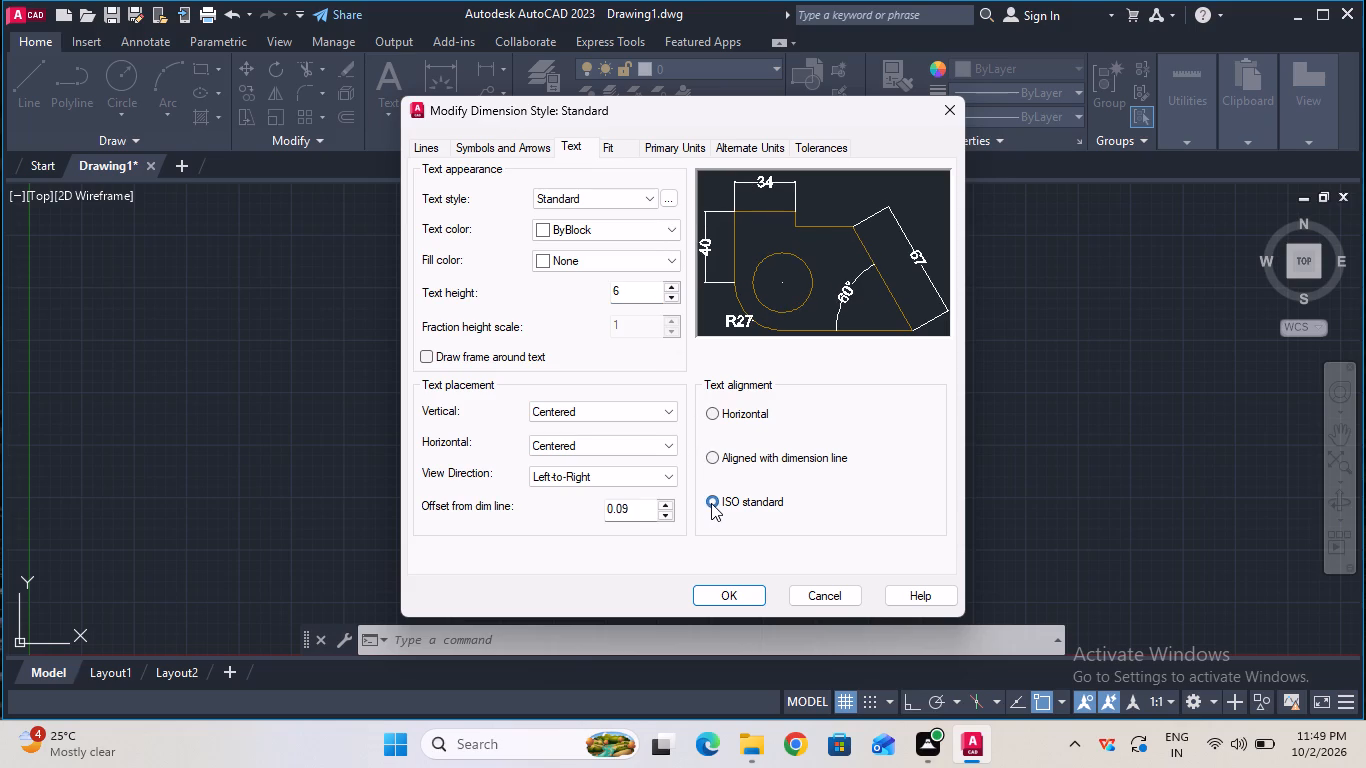
{"action": "left_click", "coordinate": [704, 595]}
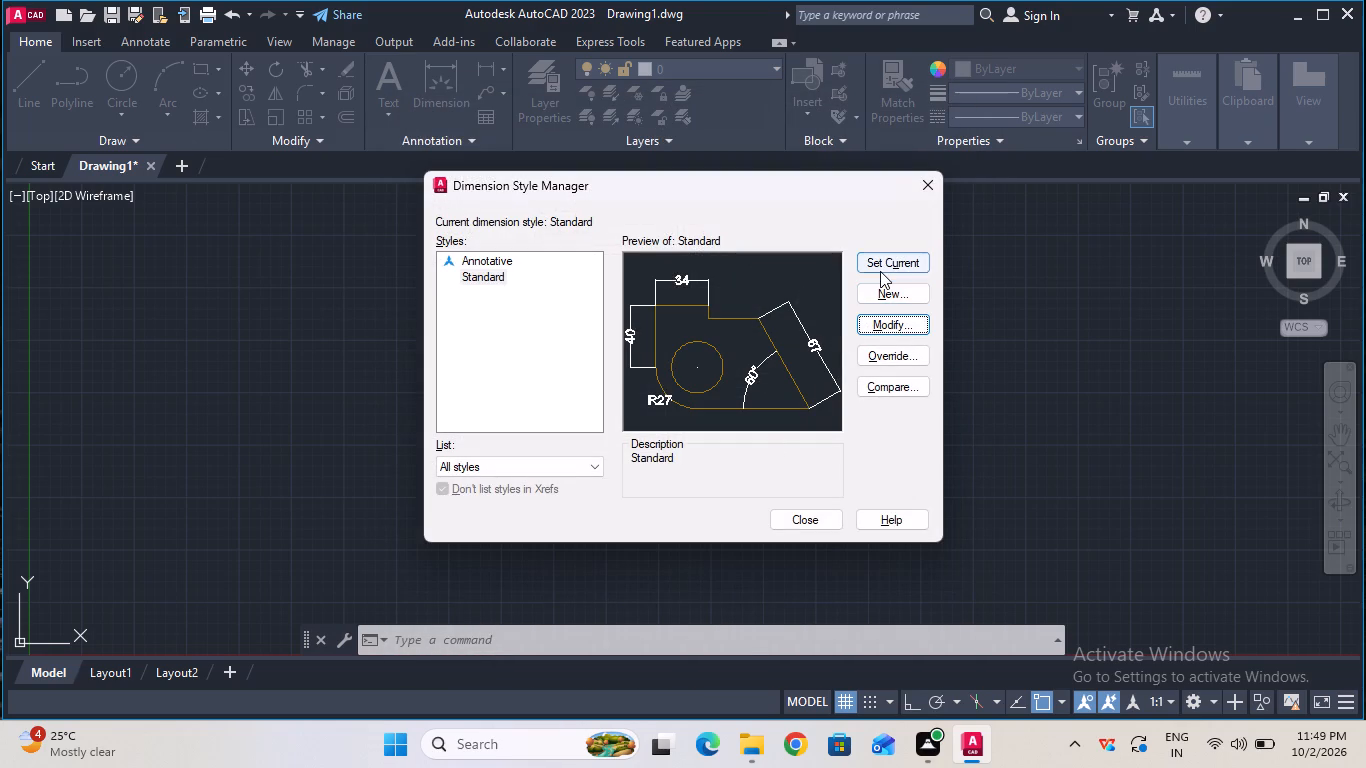
Make Standard the current dimension style and finish managing dimension styles.
{"action": "left_click", "coordinate": [880, 269]}
{"action": "left_click", "coordinate": [839, 512]}
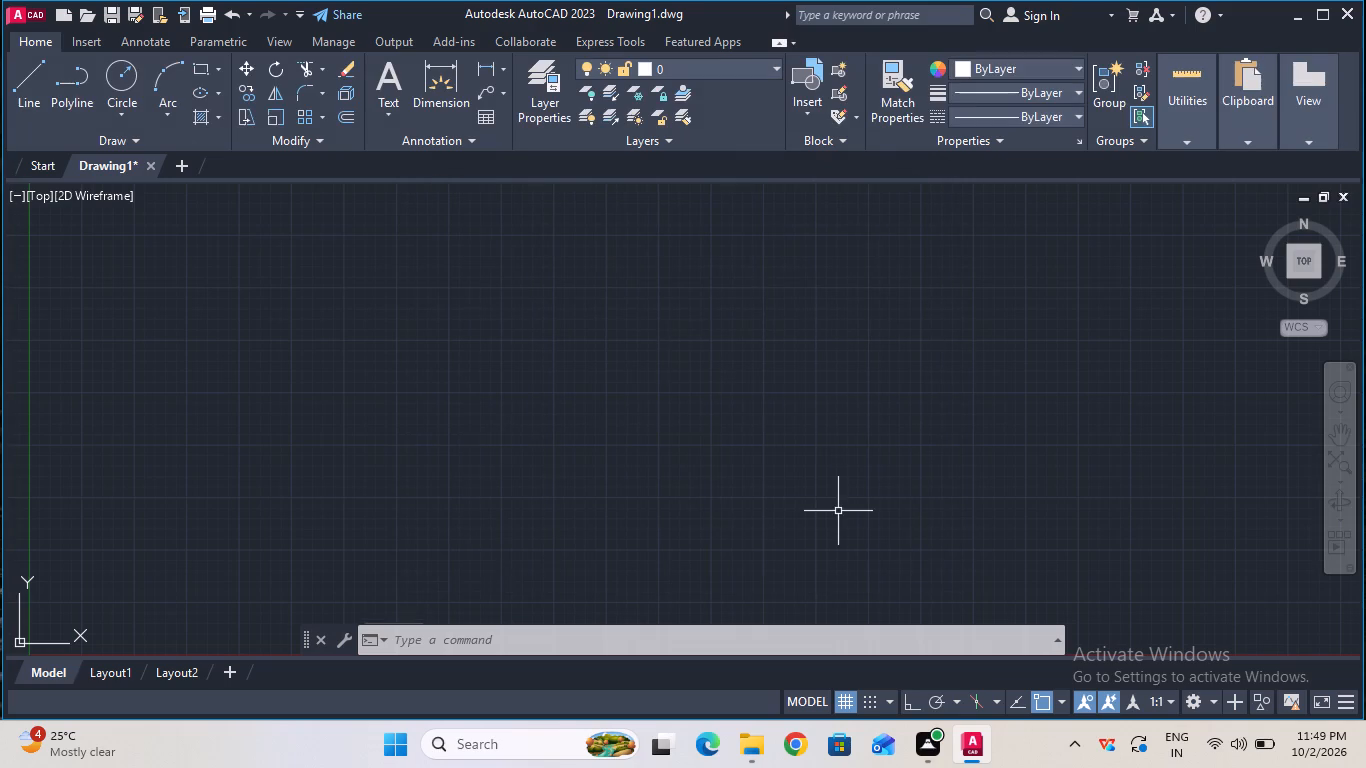
Set the model space limits from 0,0 to 100,100 and apply Zoom All to fit them.
{"action": "left_click", "coordinate": [461, 640]}
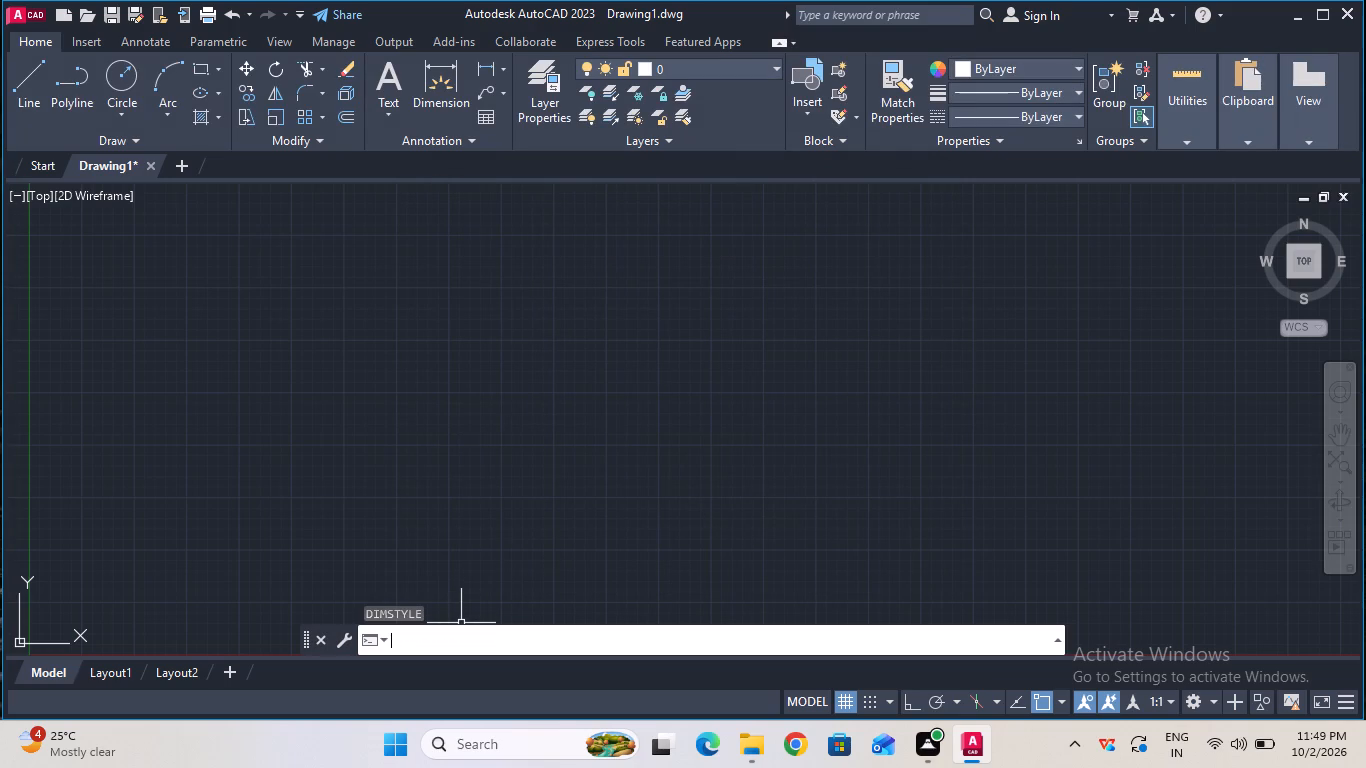
{"action": "type", "text": "lim"}
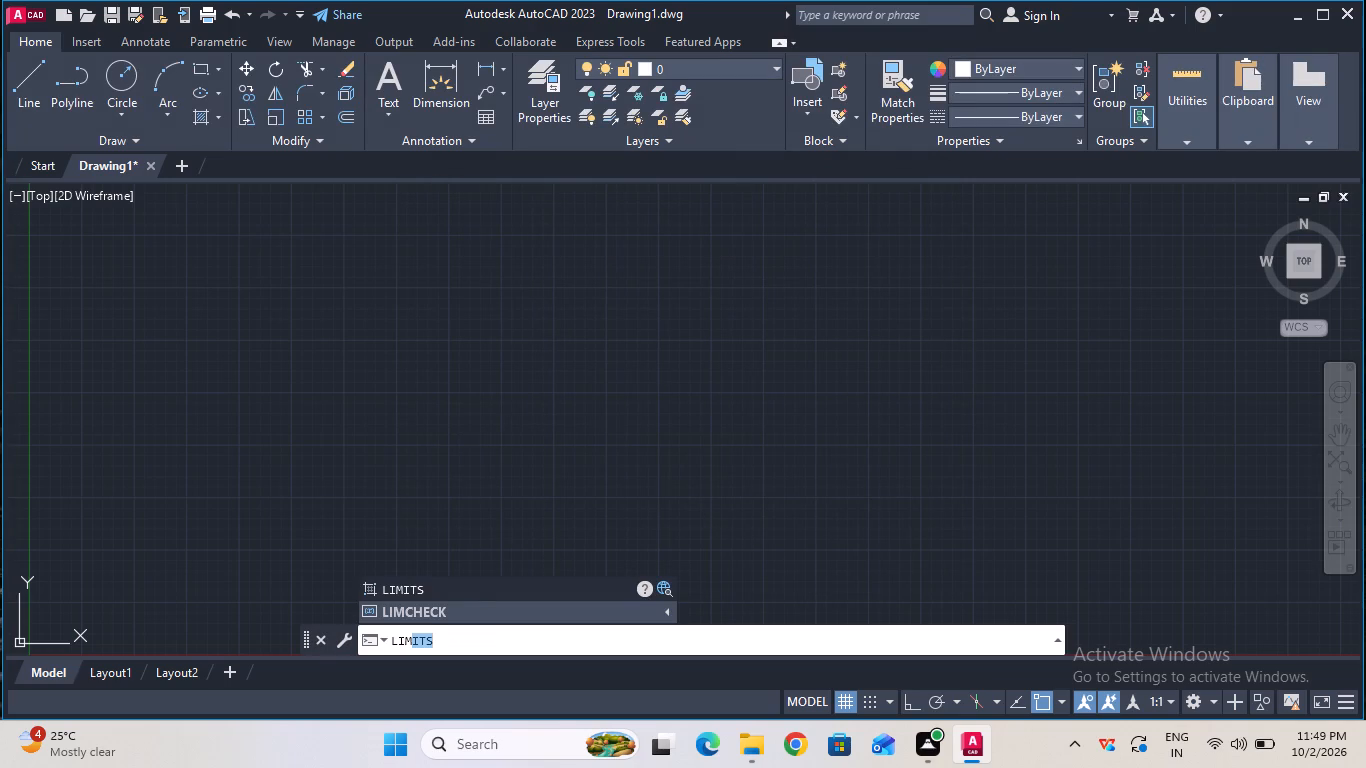
{"action": "left_click", "coordinate": [449, 593]}
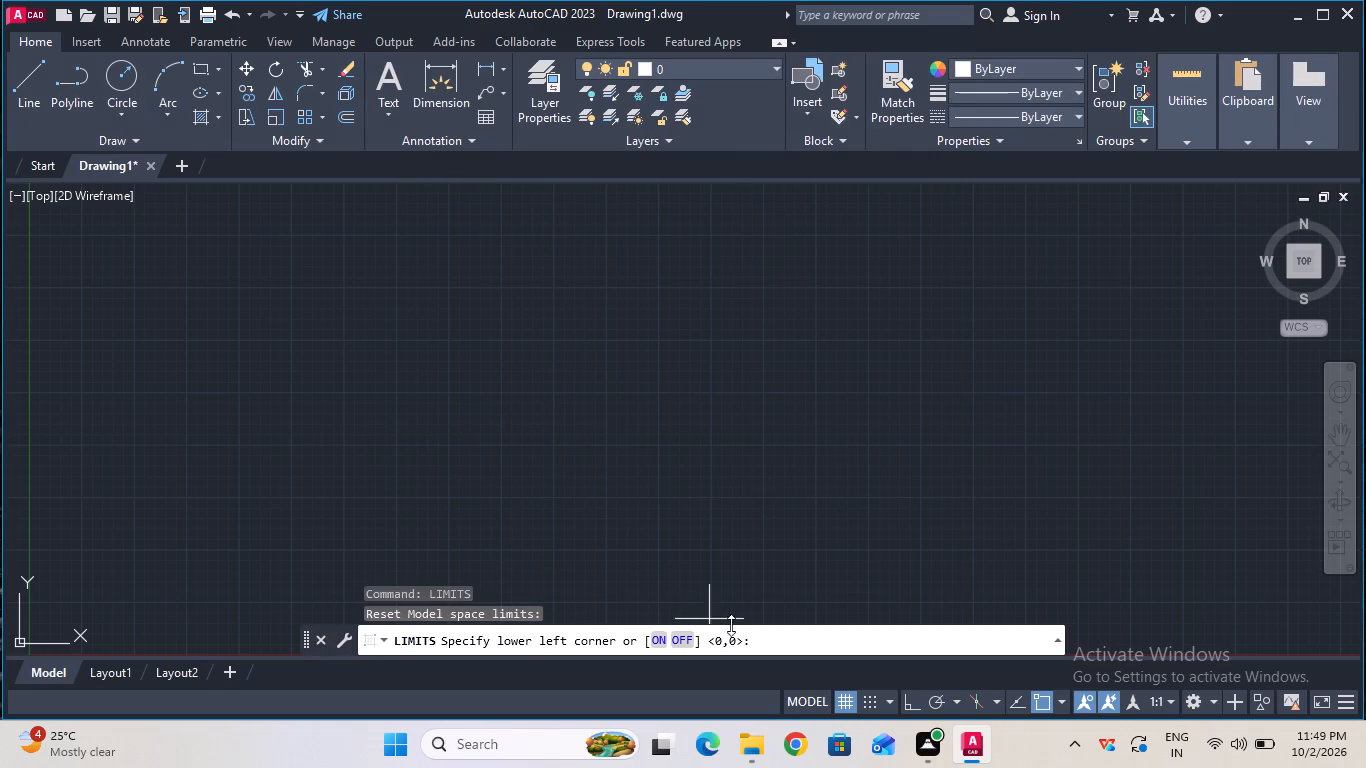
{"action": "left_click", "coordinate": [783, 643]}
{"action": "type", "text": "0,0"}
{"action": "key", "text": "Return"}
{"action": "type", "text": "100,100"}
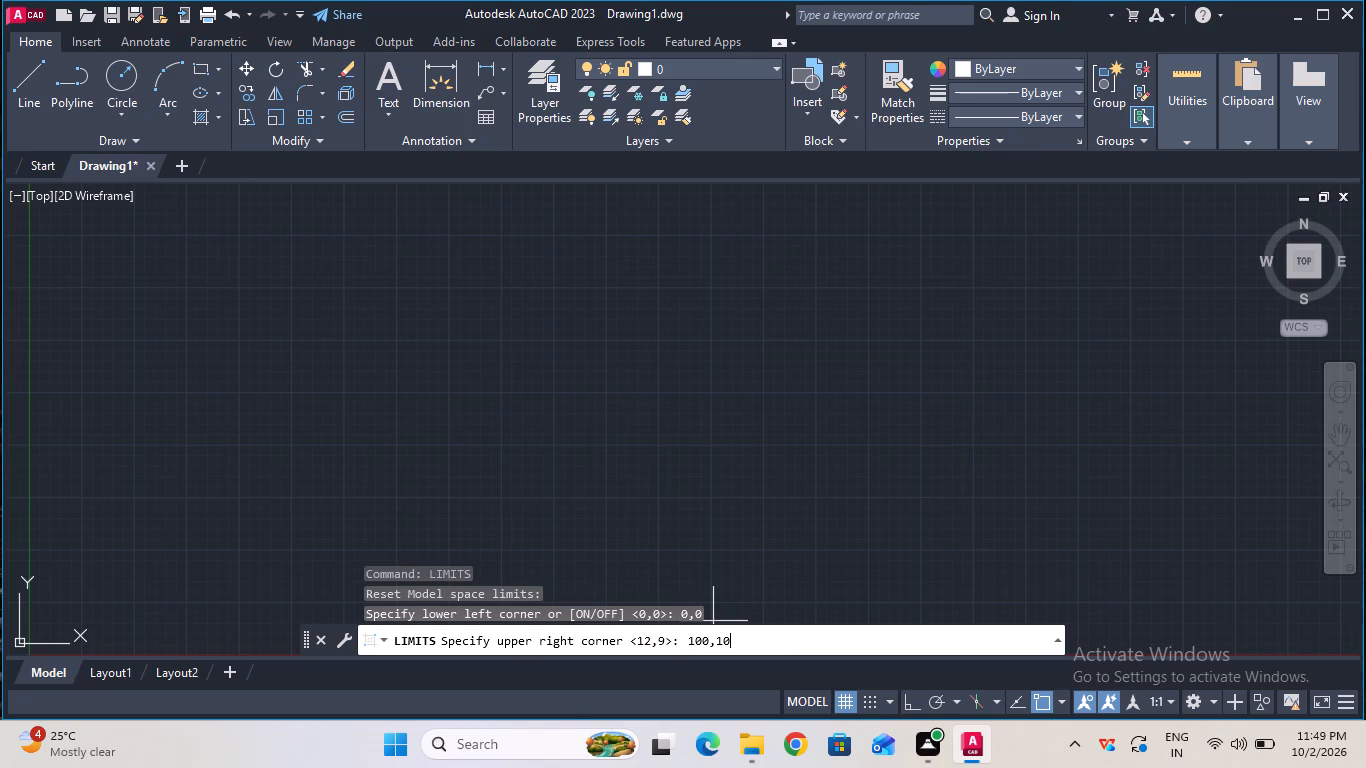
{"action": "key", "text": "Return"}
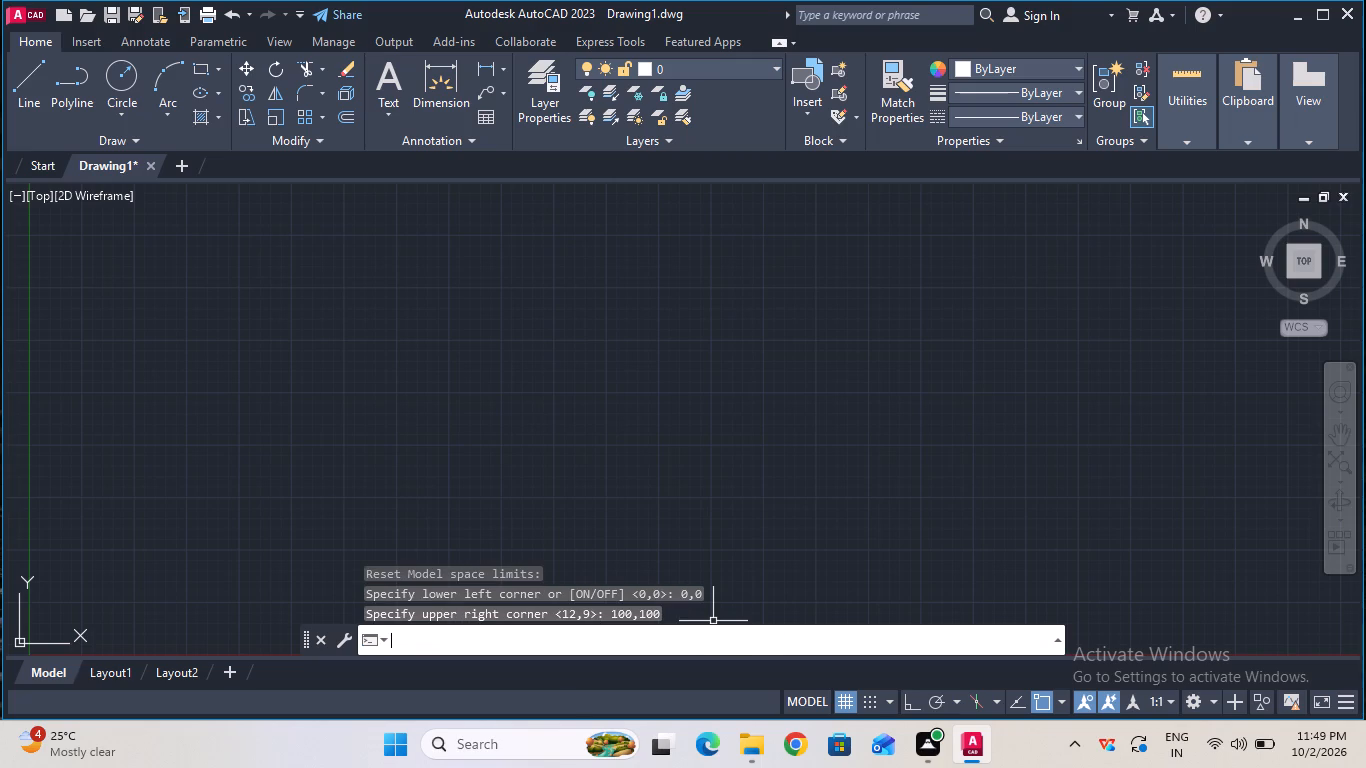
{"action": "key", "text": "z"}
{"action": "key", "text": "Return"}
{"action": "key", "text": "a"}
{"action": "key", "text": "Return"}
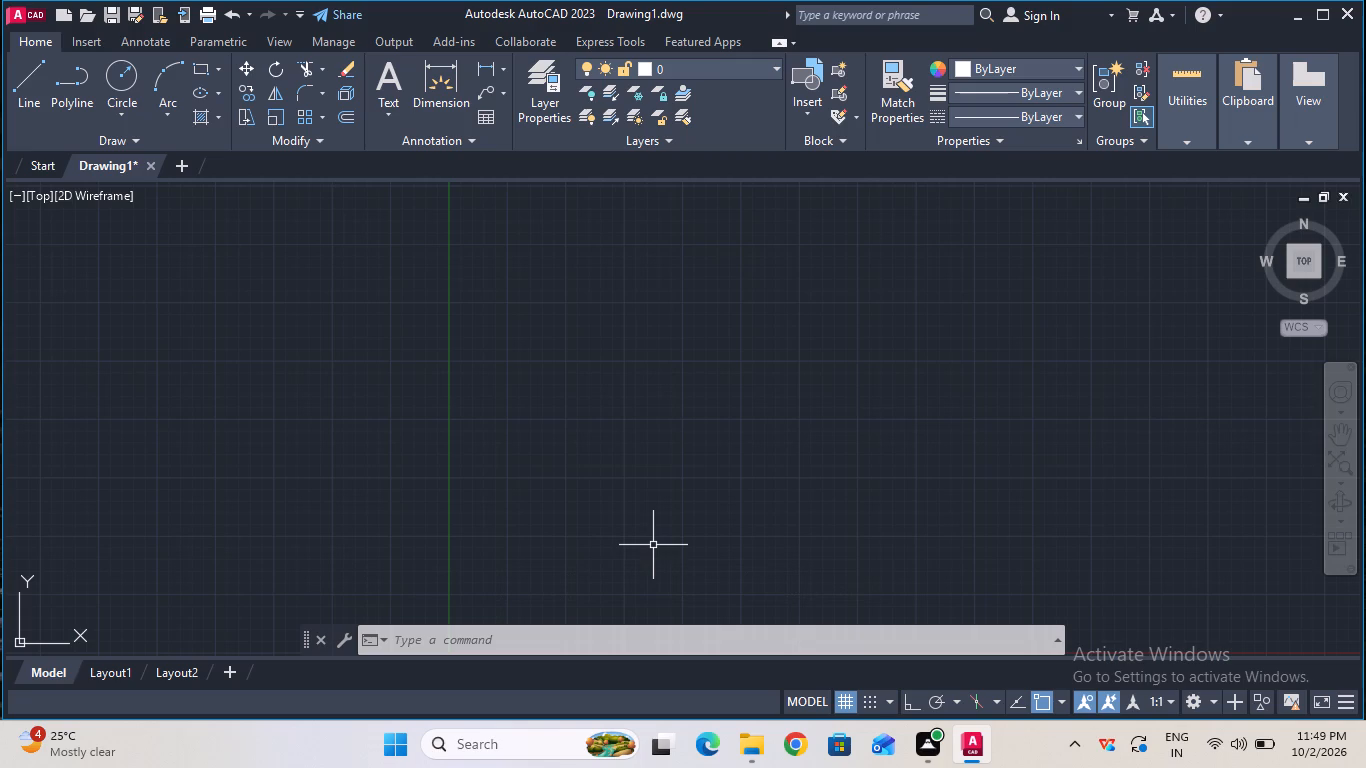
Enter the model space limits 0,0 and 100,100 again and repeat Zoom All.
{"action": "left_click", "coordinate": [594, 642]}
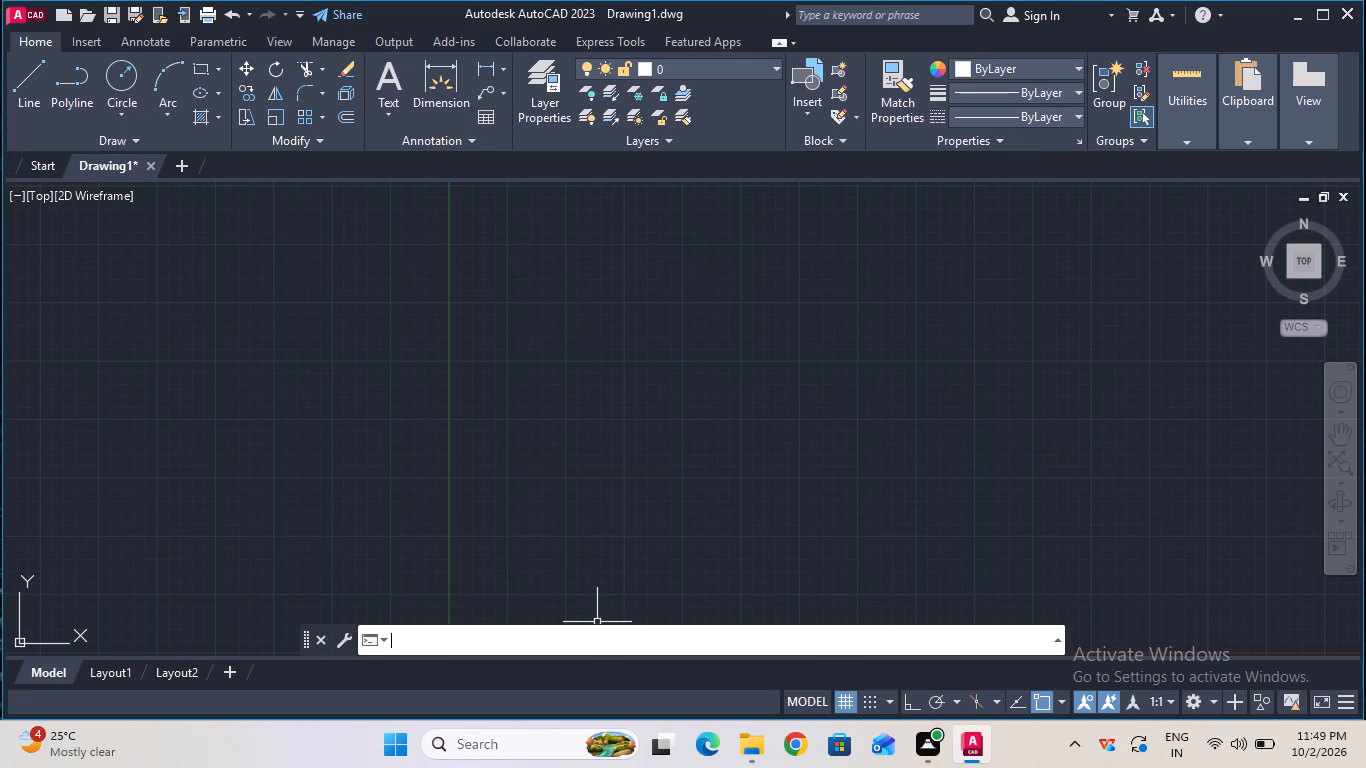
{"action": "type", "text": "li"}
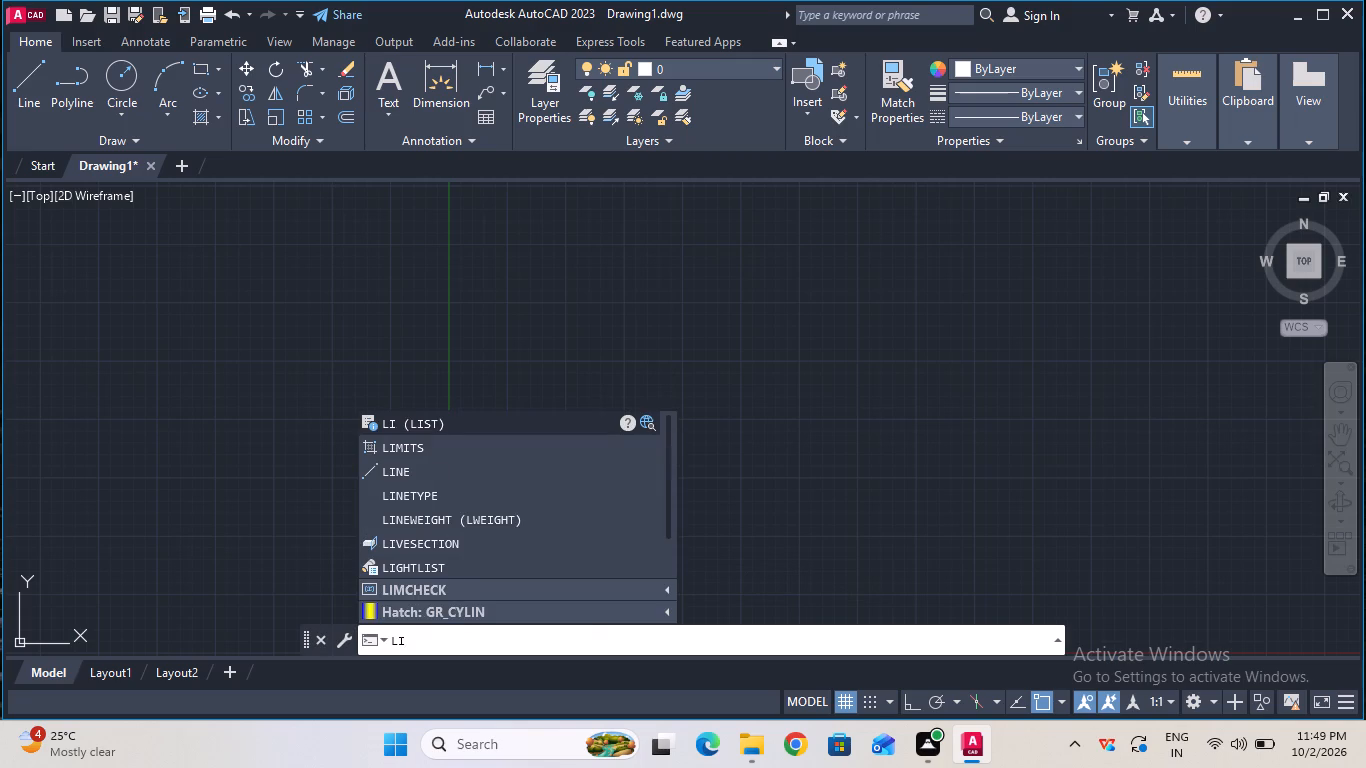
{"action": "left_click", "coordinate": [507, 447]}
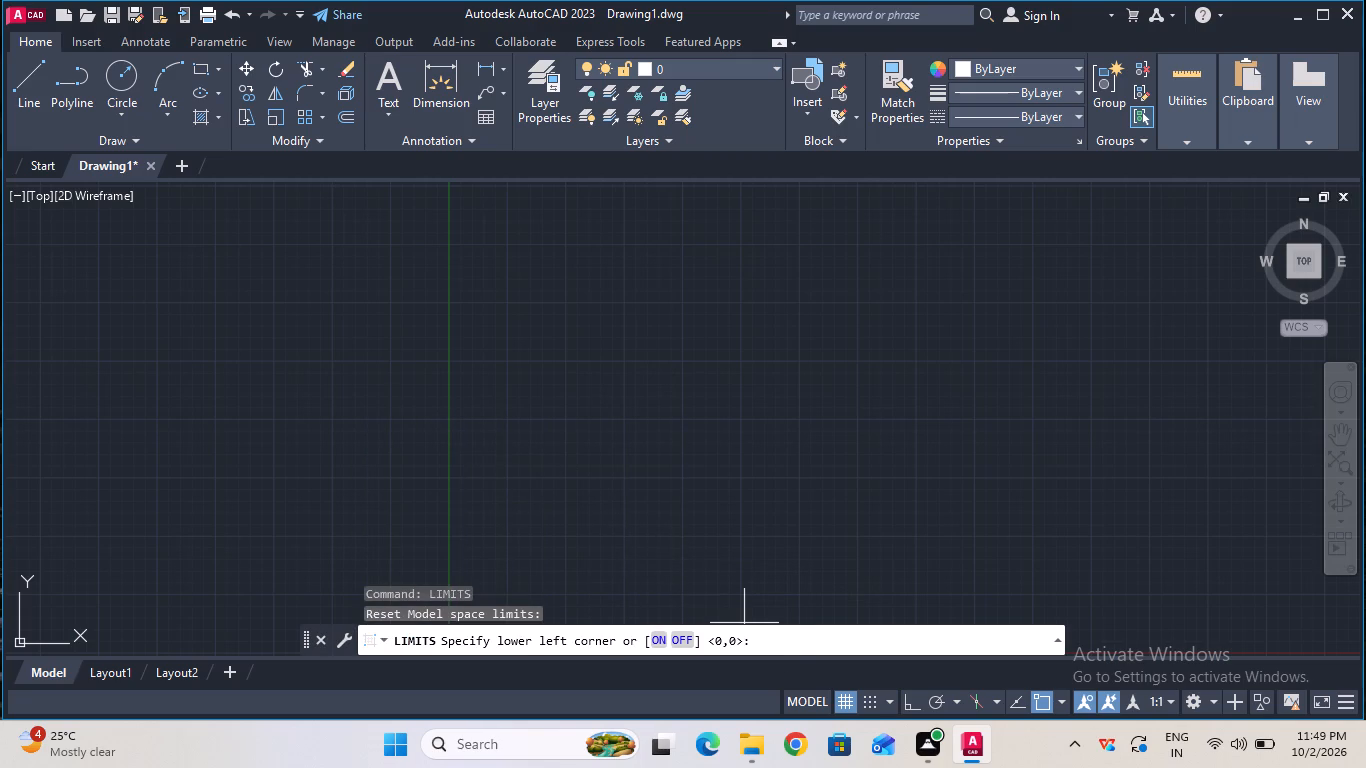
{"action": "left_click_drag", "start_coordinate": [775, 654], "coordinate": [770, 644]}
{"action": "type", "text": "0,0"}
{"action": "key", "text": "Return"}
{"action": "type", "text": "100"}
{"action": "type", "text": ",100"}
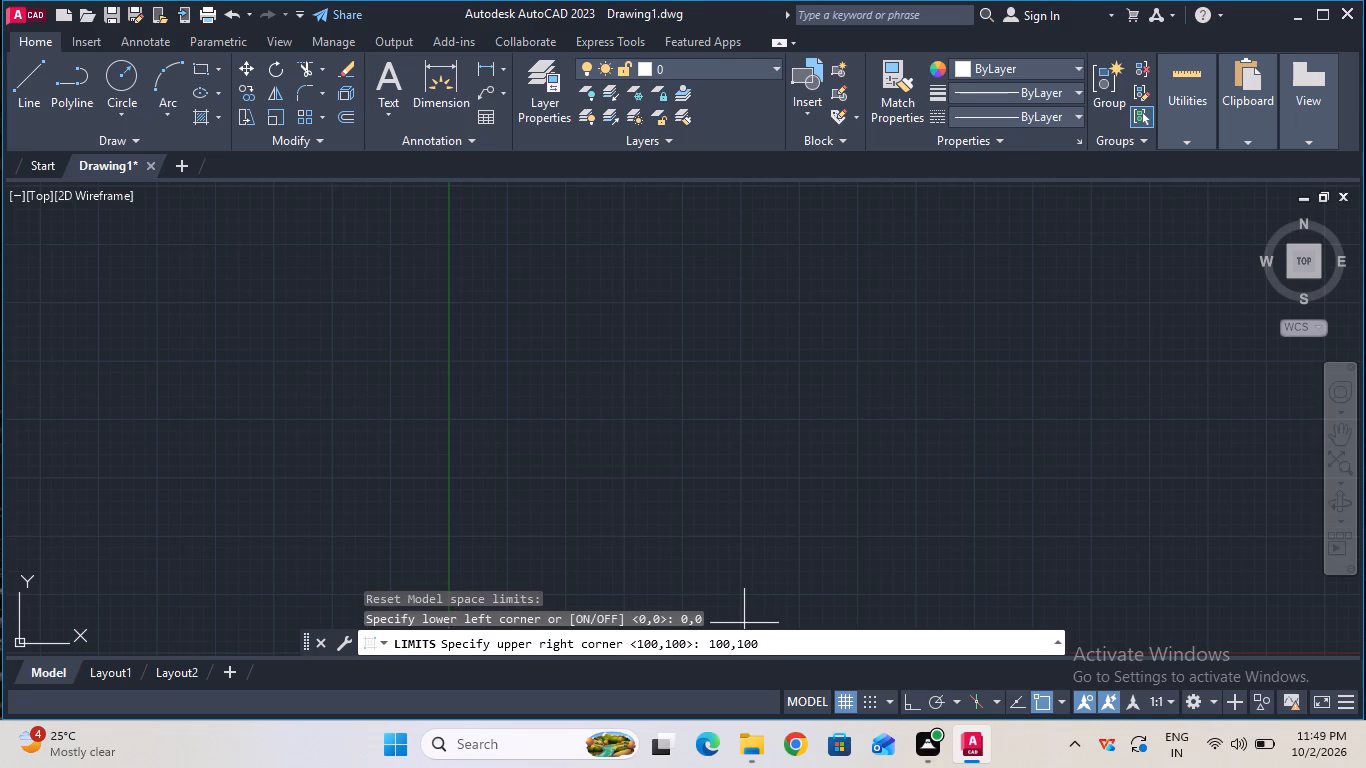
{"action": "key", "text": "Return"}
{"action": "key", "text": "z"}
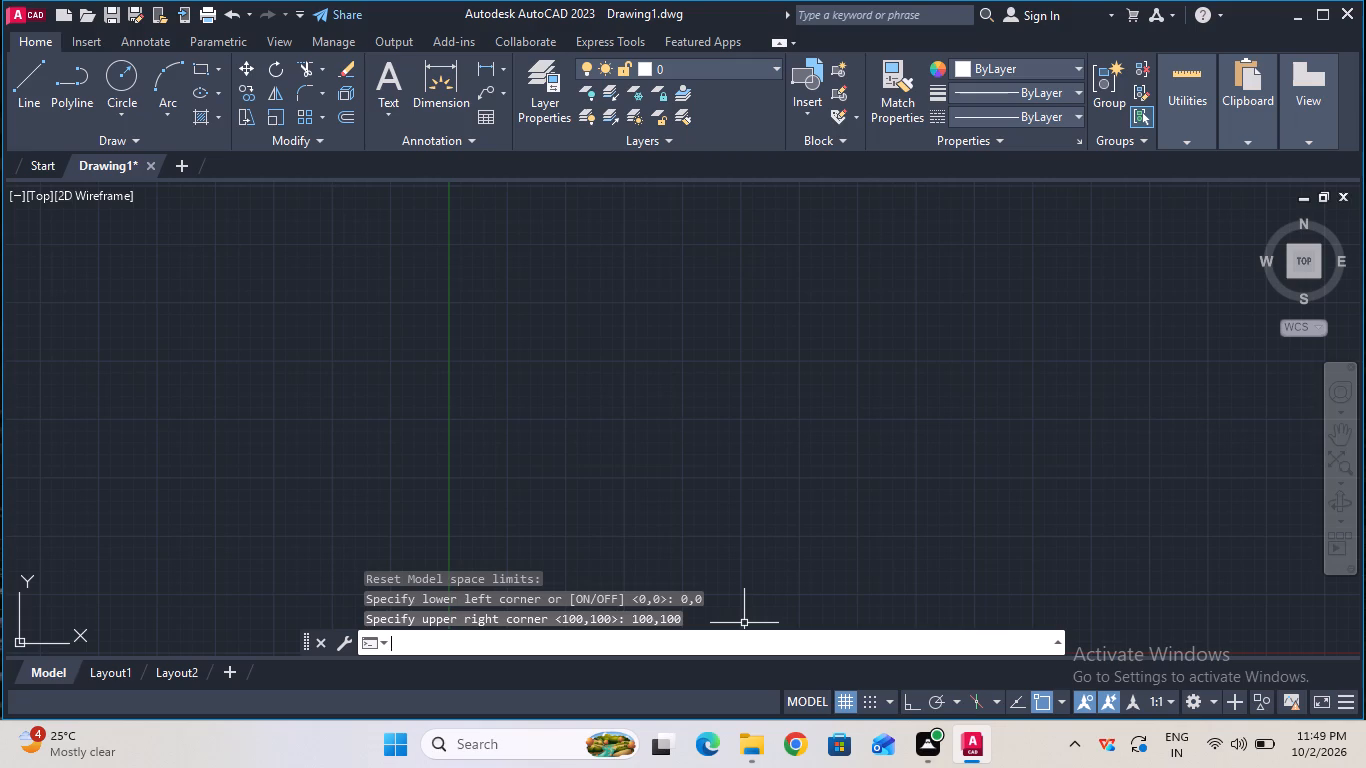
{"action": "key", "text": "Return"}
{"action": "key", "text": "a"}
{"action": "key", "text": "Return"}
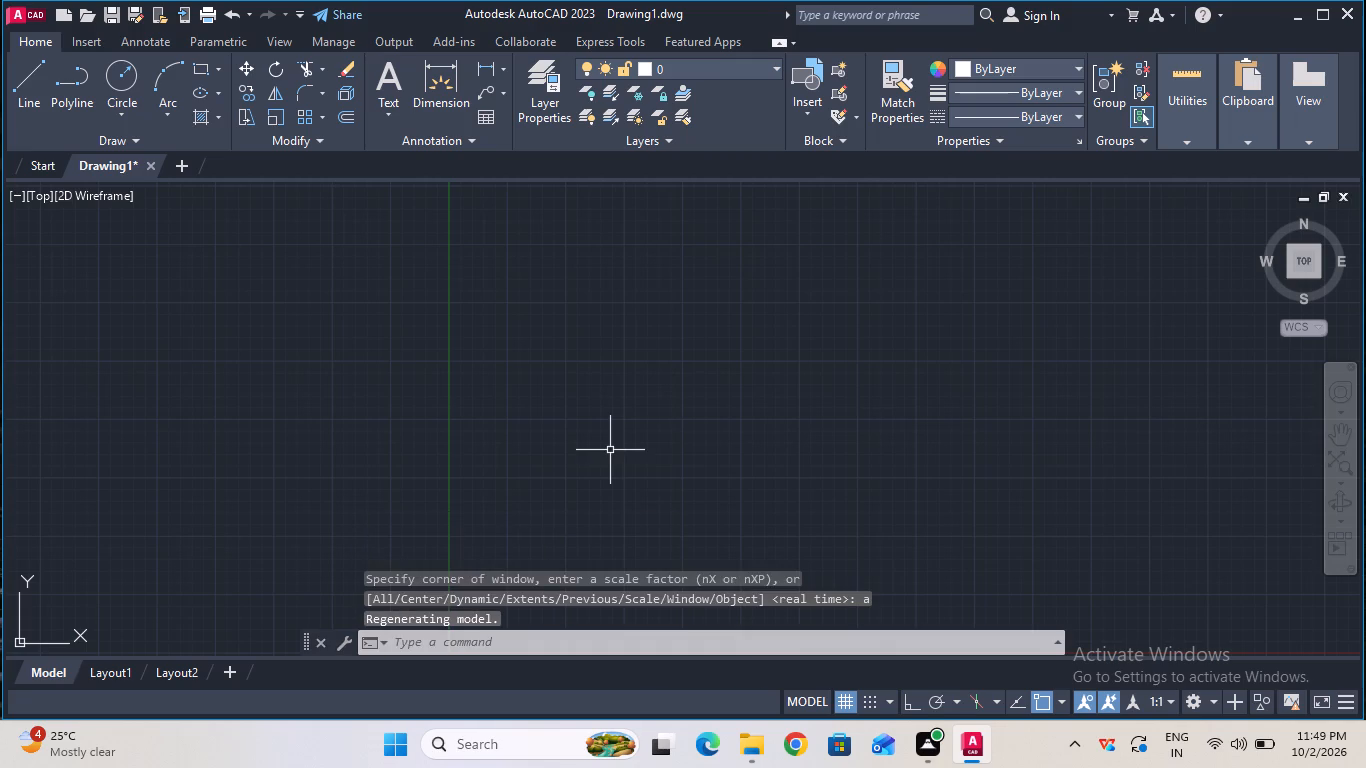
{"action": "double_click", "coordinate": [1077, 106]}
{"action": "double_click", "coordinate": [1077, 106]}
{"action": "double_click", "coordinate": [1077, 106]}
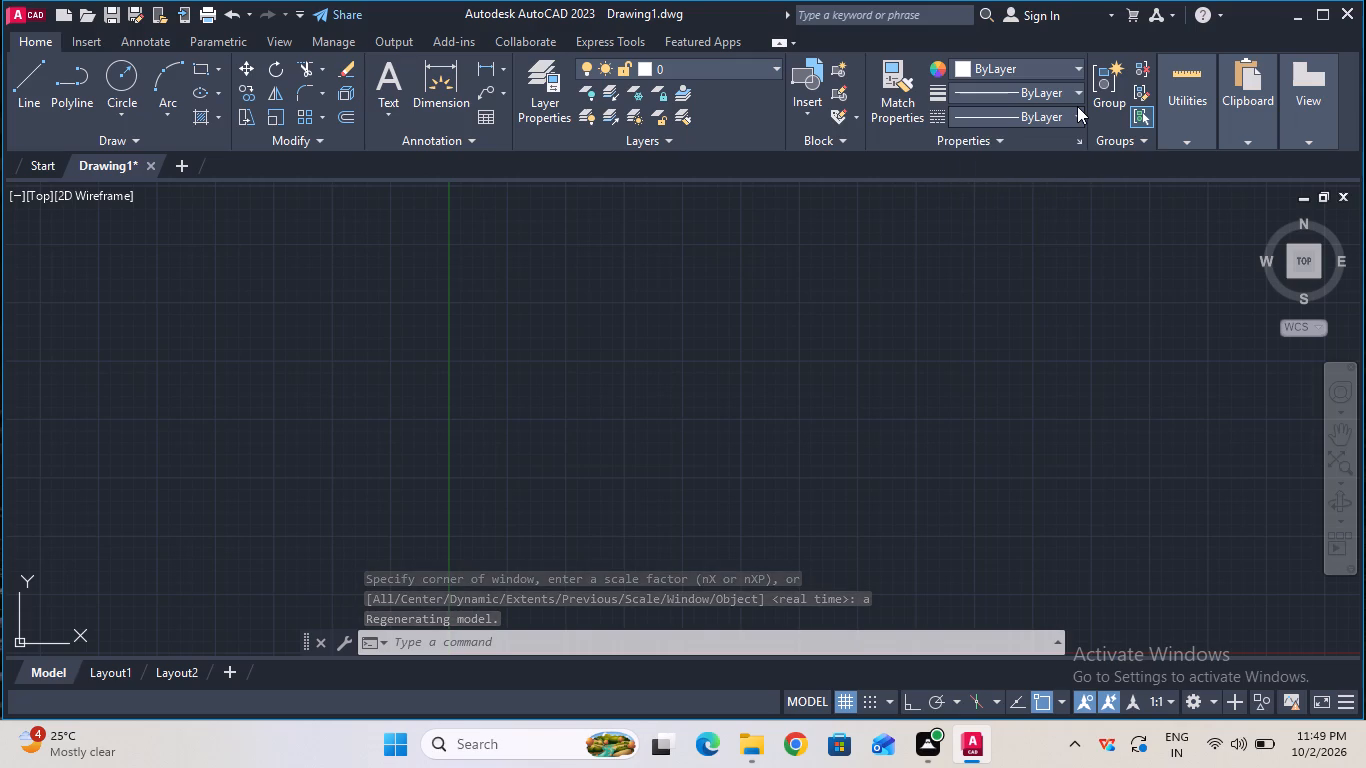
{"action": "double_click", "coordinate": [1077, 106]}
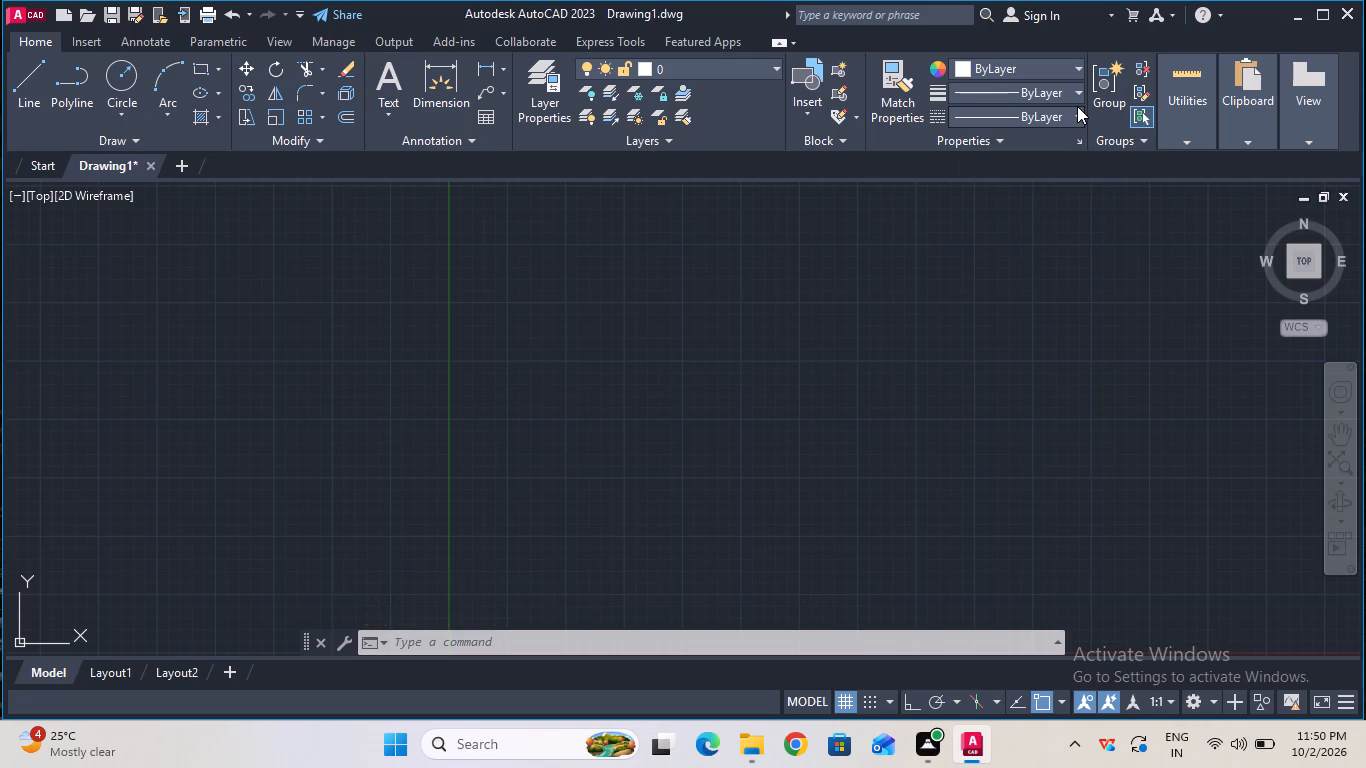
Load the CENTER linetype from acad.lin into the drawing and finish managing linetypes.
{"action": "left_click", "coordinate": [1077, 106]}
{"action": "left_click", "coordinate": [1028, 211]}
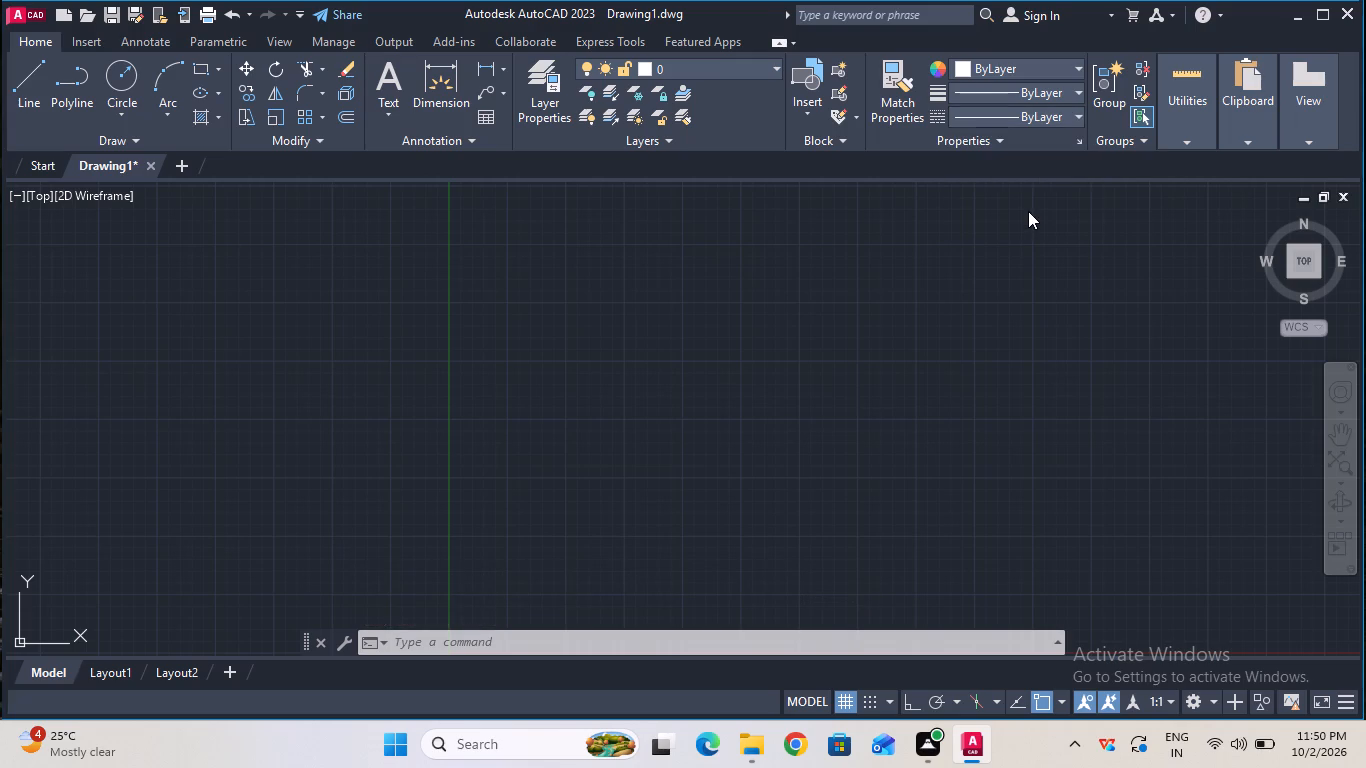
{"action": "double_click", "coordinate": [818, 205]}
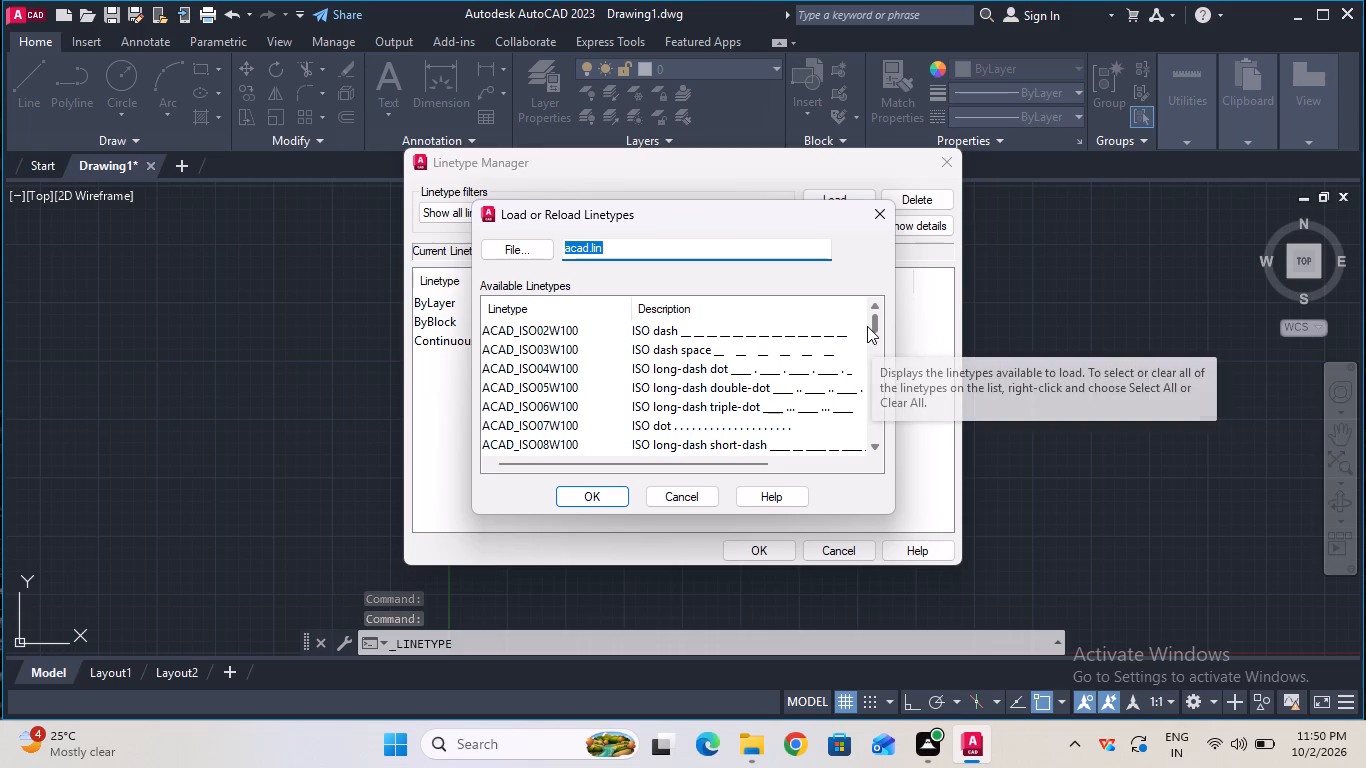
{"action": "left_click_drag", "start_coordinate": [867, 326], "coordinate": [875, 366]}
{"action": "left_click", "coordinate": [686, 409]}
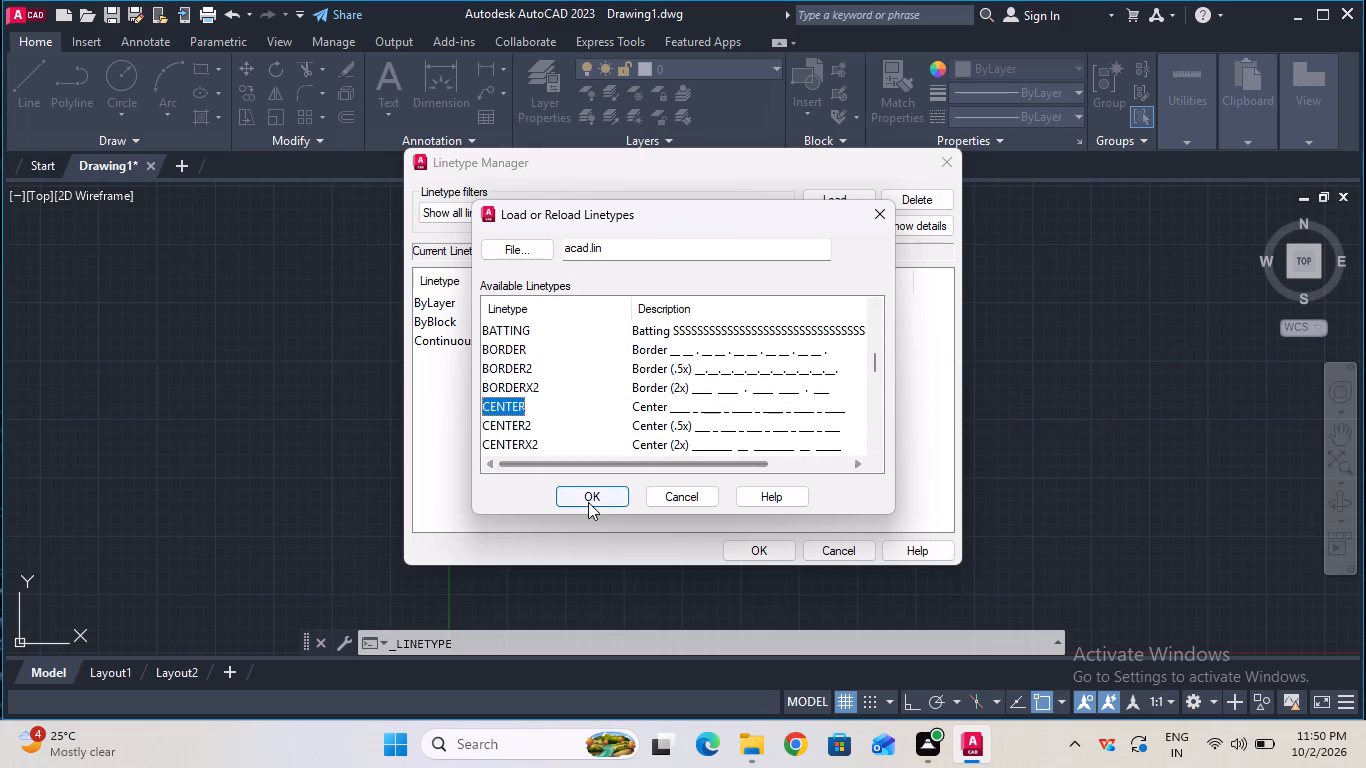
{"action": "double_click", "coordinate": [588, 502]}
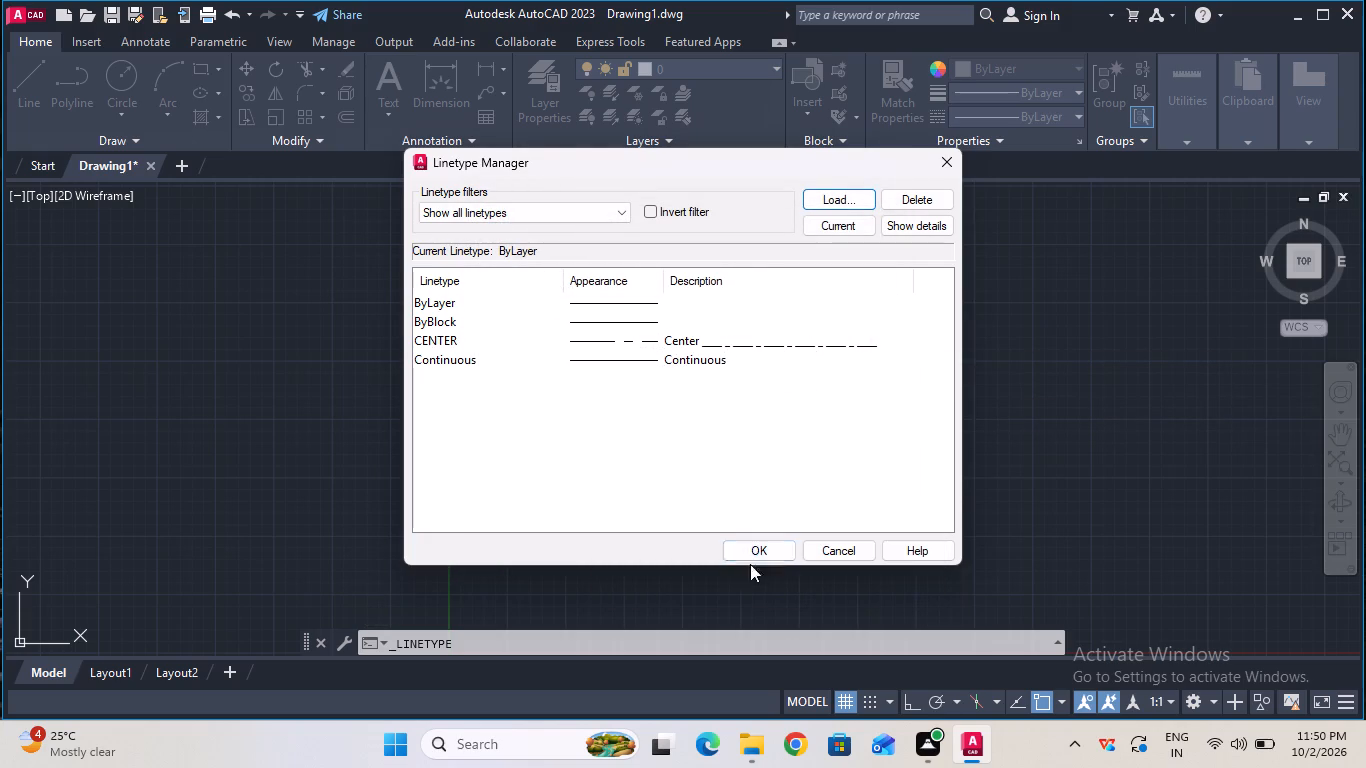
{"action": "left_click", "coordinate": [751, 562]}
{"action": "left_click", "coordinate": [744, 553]}
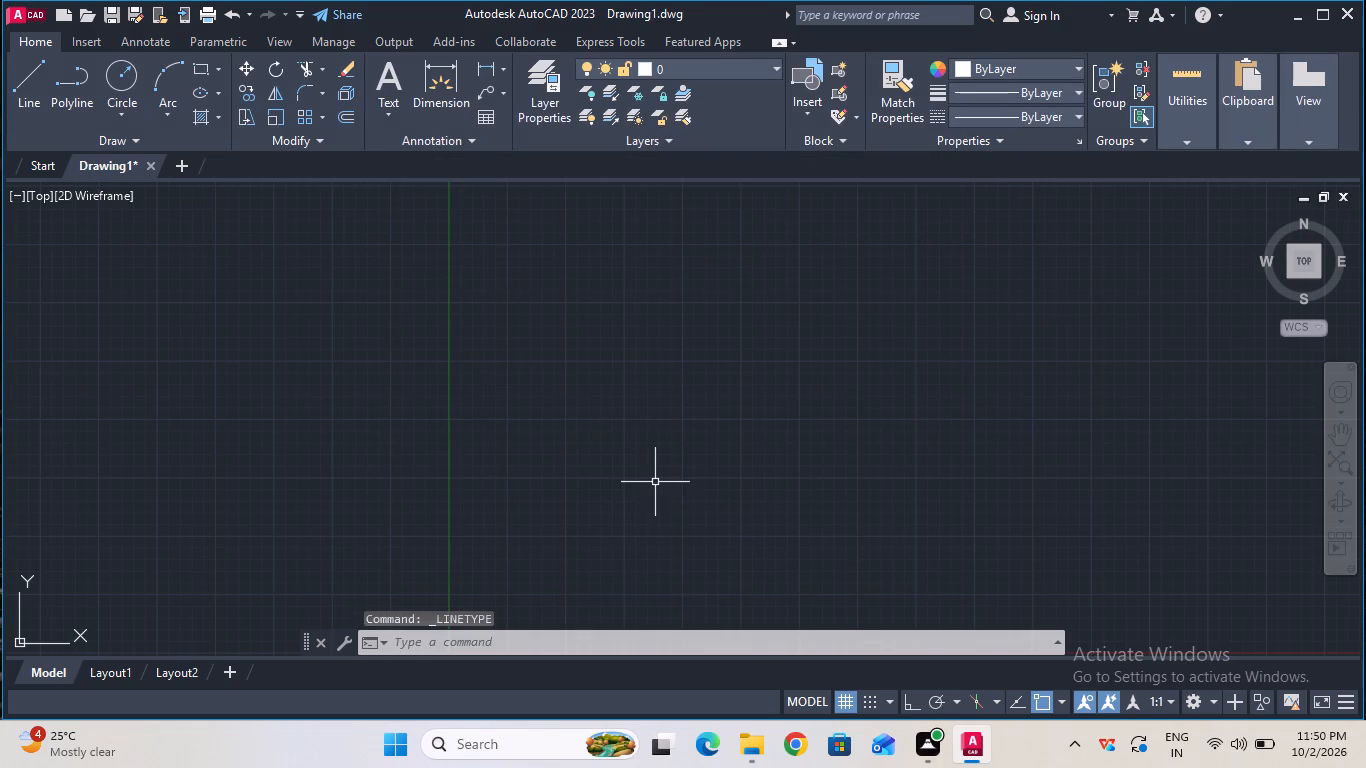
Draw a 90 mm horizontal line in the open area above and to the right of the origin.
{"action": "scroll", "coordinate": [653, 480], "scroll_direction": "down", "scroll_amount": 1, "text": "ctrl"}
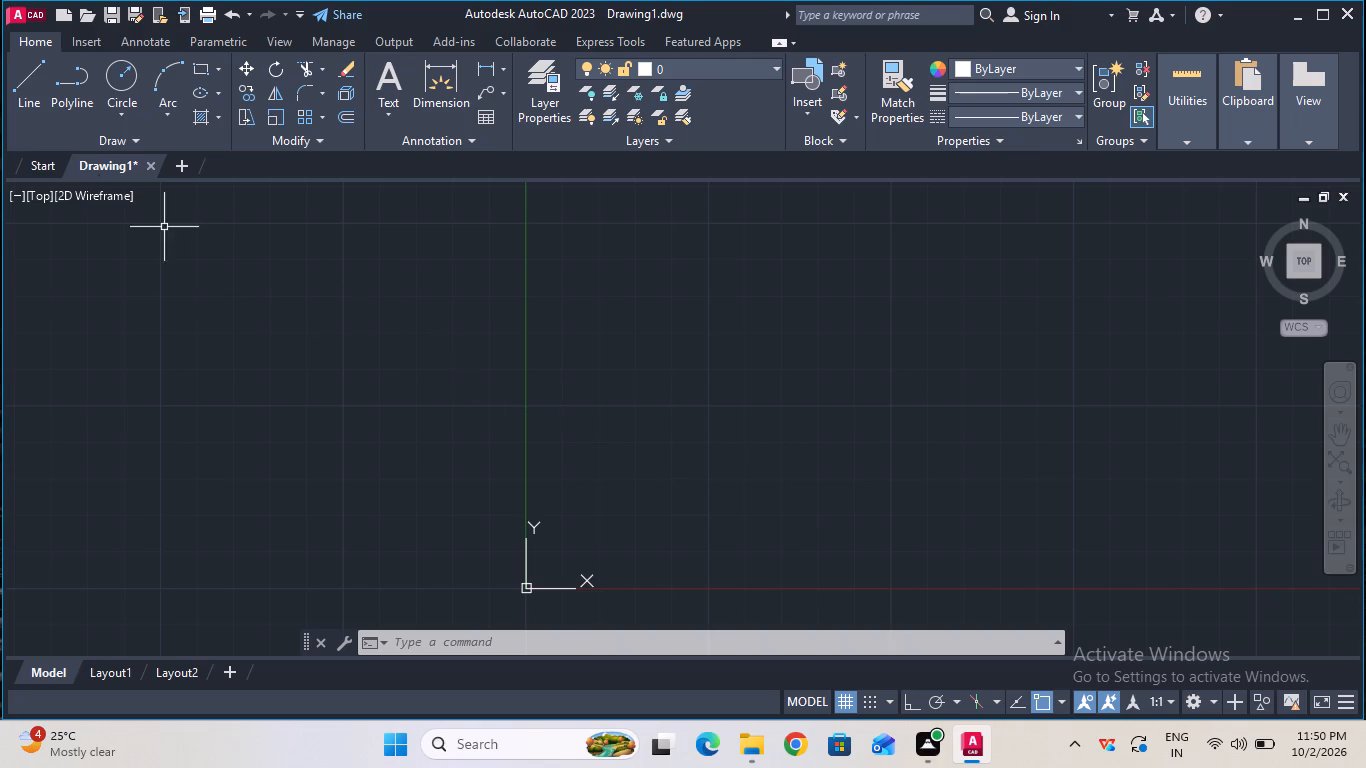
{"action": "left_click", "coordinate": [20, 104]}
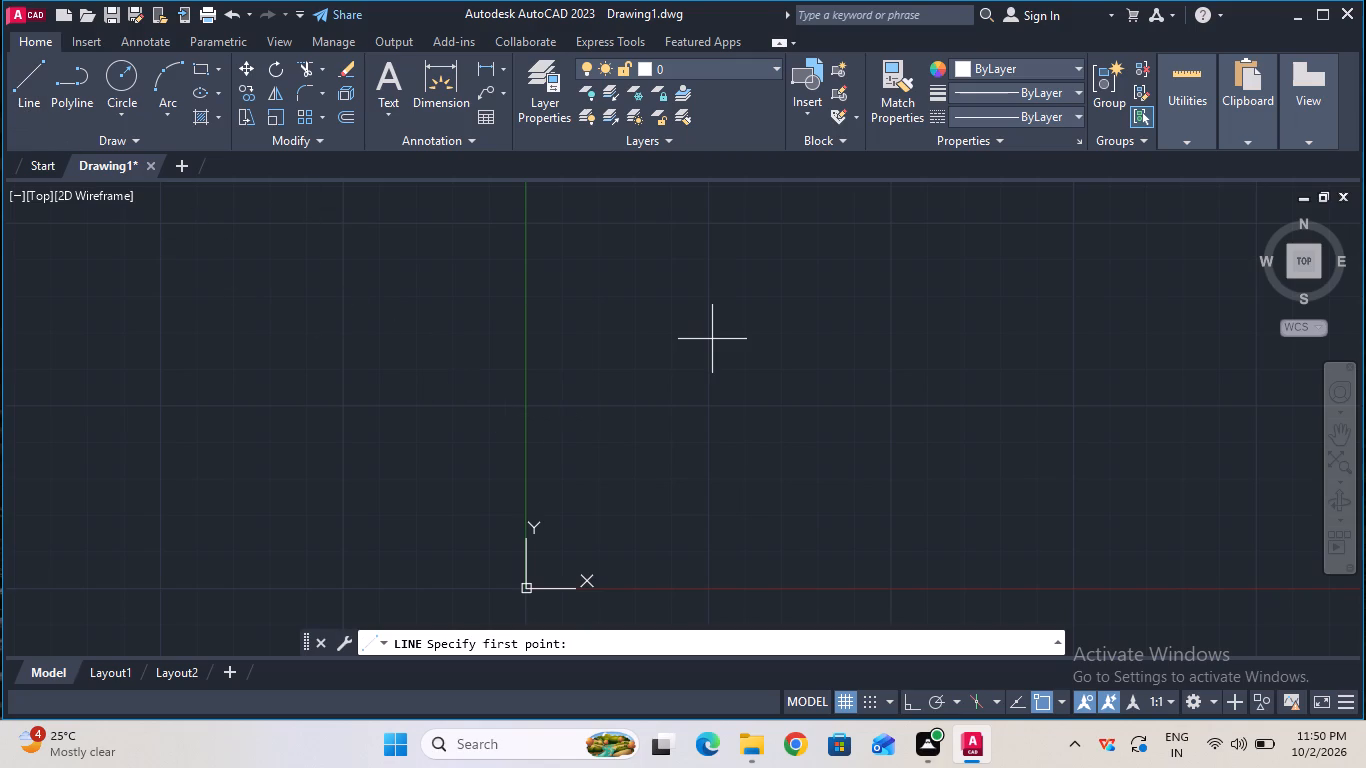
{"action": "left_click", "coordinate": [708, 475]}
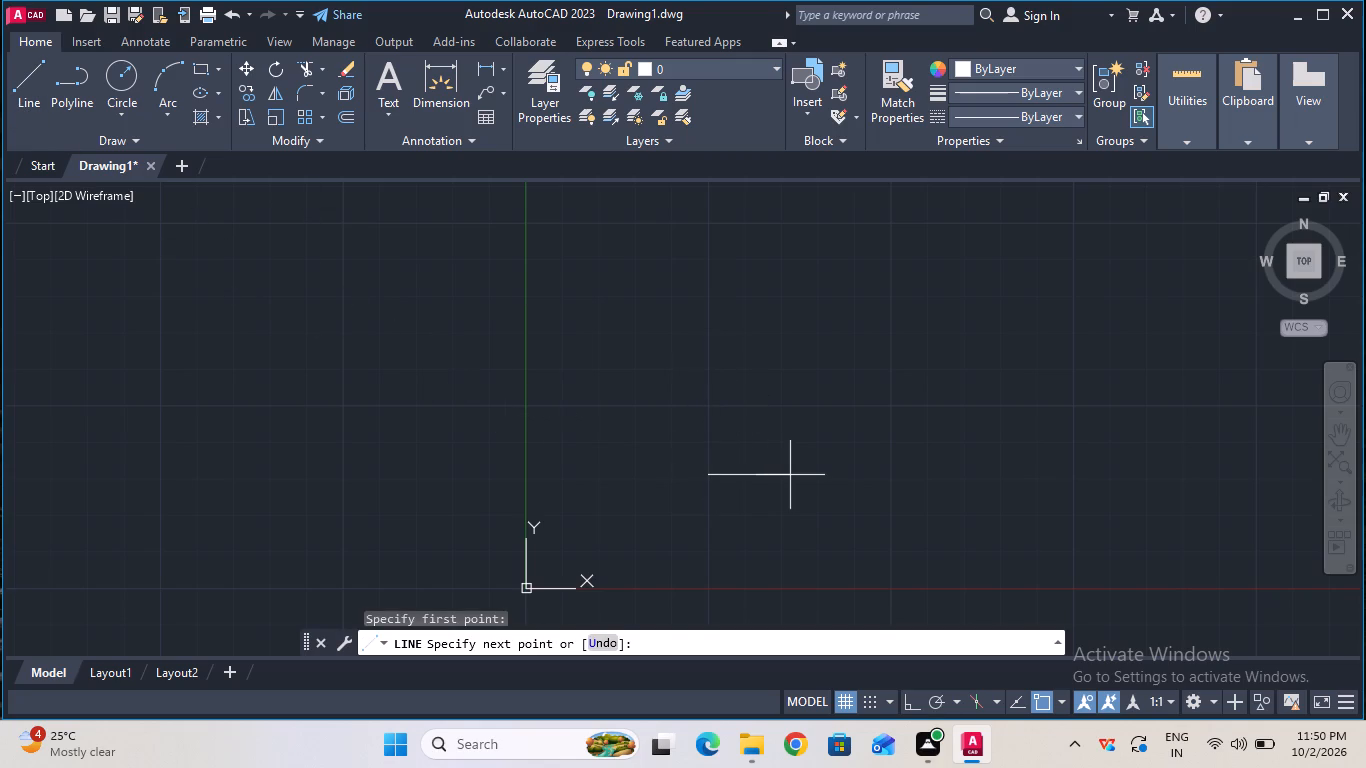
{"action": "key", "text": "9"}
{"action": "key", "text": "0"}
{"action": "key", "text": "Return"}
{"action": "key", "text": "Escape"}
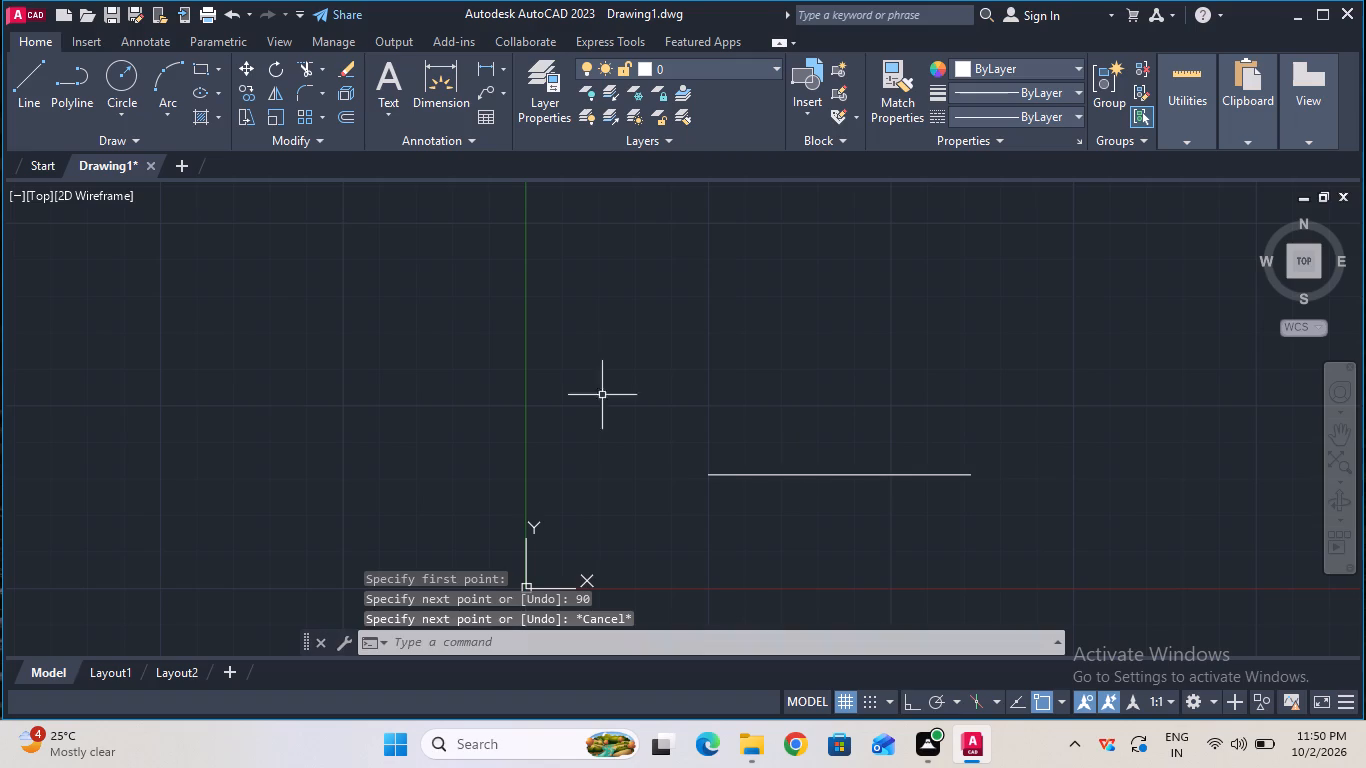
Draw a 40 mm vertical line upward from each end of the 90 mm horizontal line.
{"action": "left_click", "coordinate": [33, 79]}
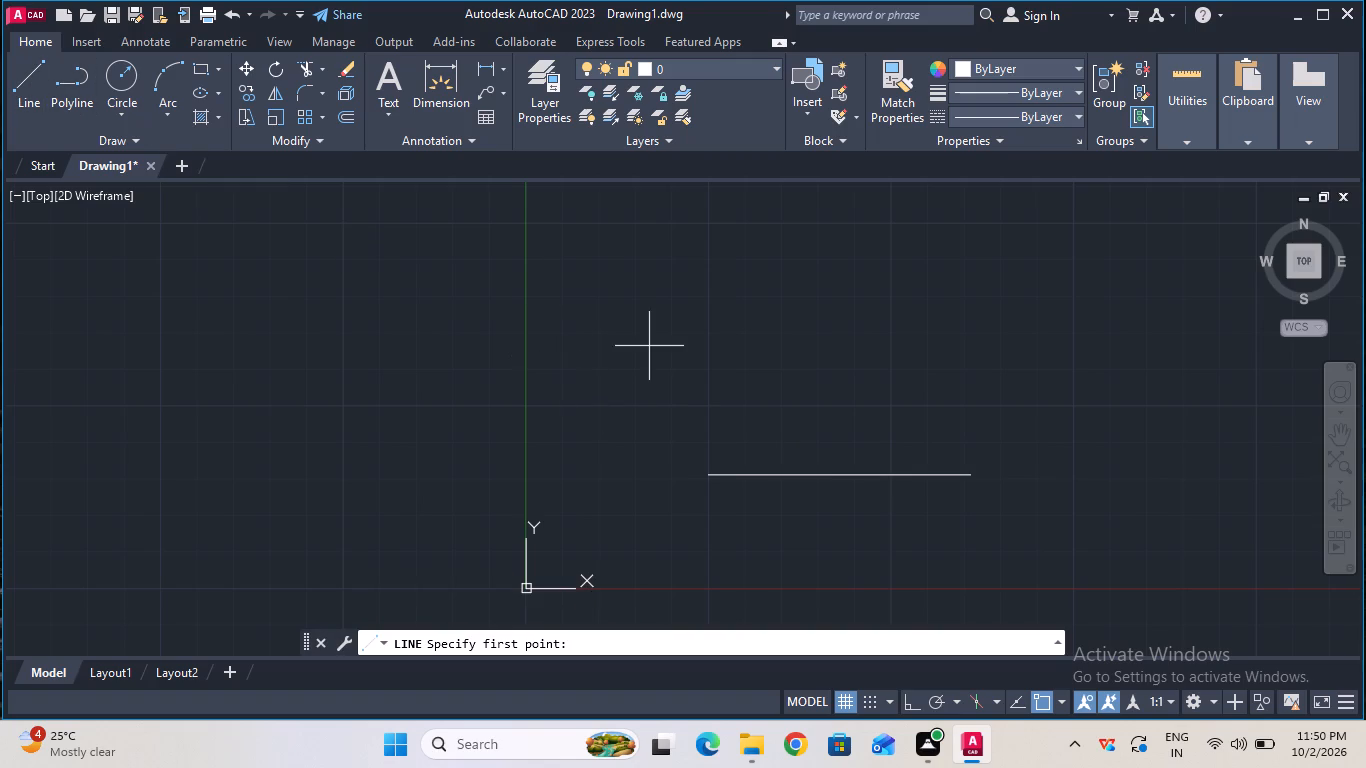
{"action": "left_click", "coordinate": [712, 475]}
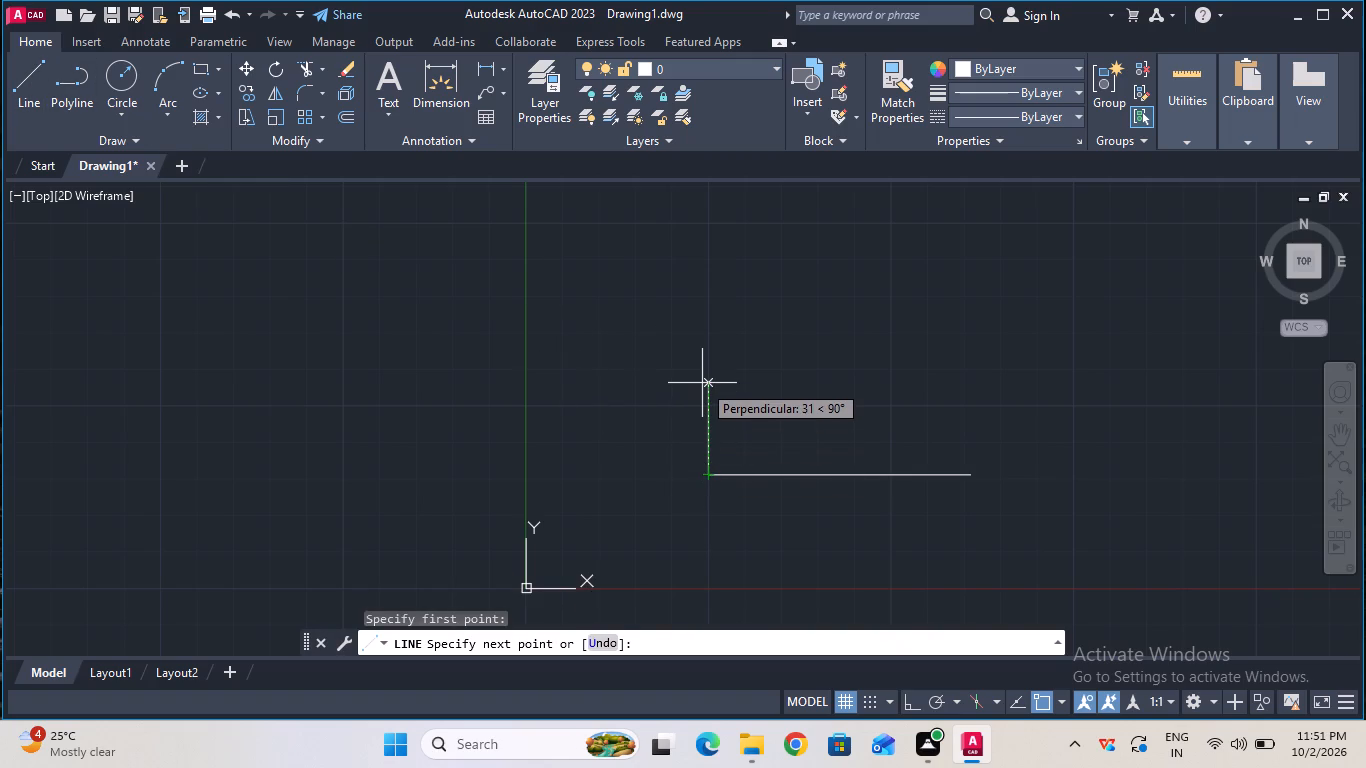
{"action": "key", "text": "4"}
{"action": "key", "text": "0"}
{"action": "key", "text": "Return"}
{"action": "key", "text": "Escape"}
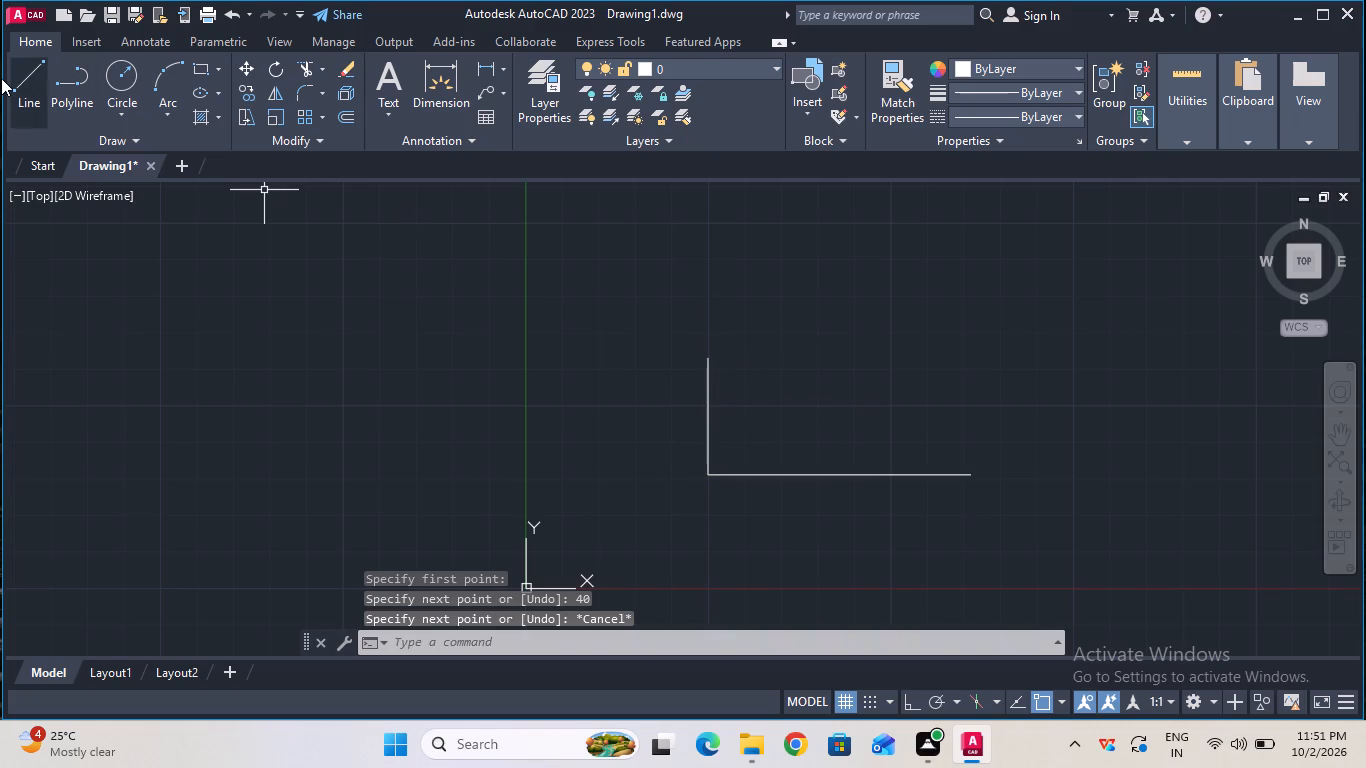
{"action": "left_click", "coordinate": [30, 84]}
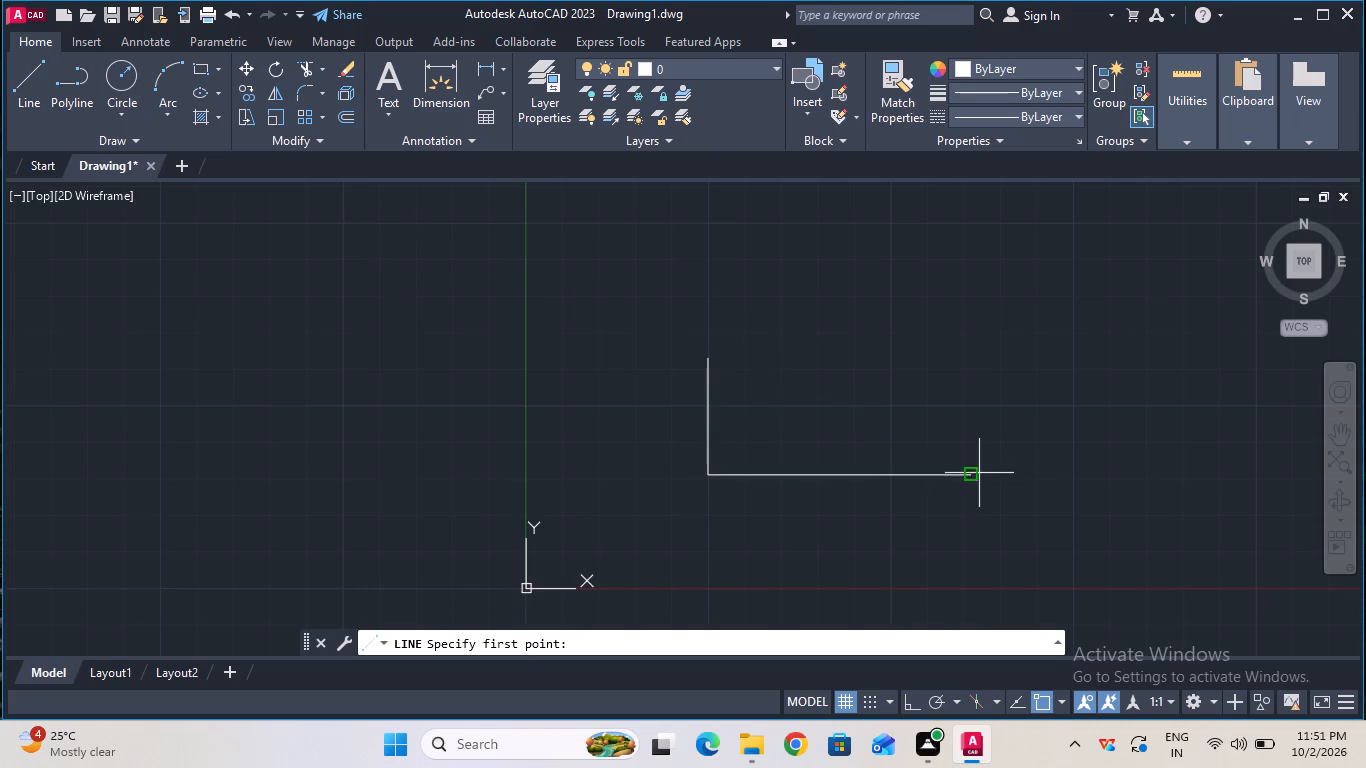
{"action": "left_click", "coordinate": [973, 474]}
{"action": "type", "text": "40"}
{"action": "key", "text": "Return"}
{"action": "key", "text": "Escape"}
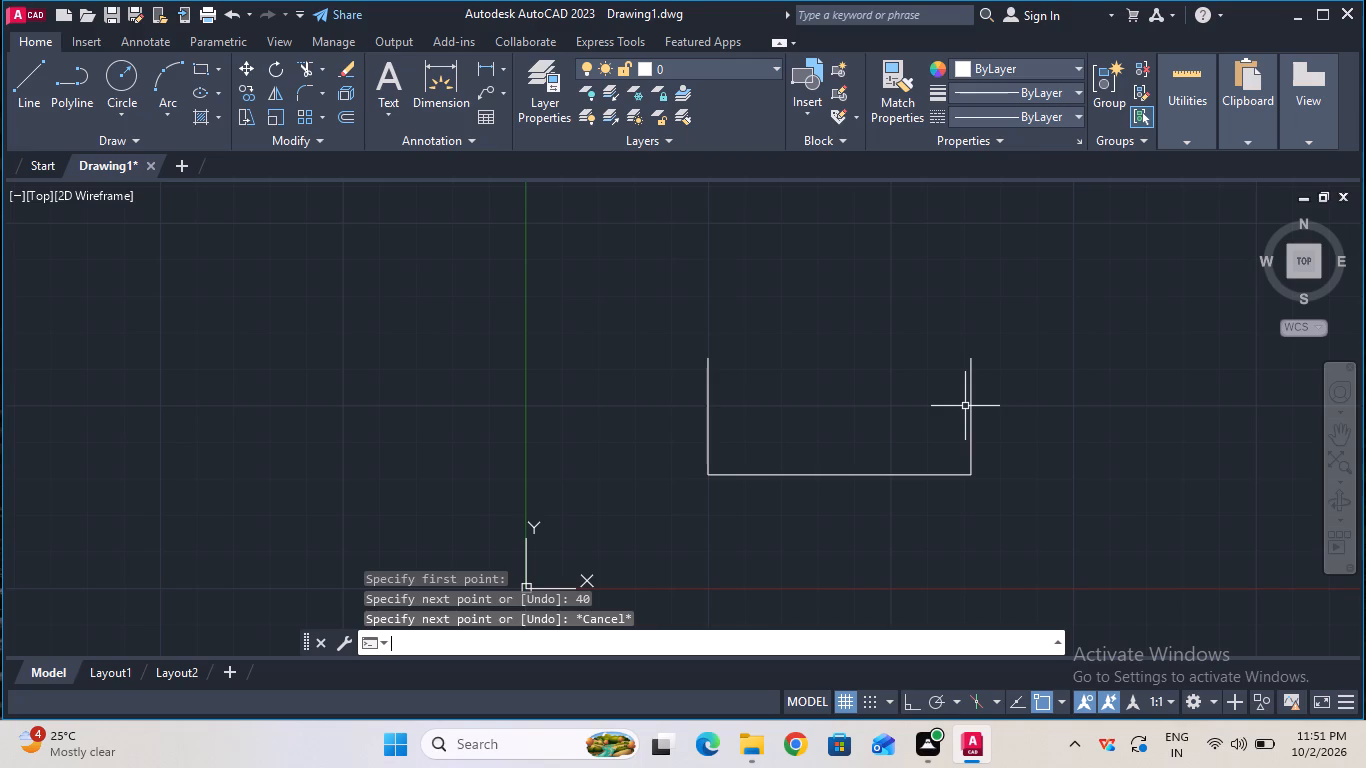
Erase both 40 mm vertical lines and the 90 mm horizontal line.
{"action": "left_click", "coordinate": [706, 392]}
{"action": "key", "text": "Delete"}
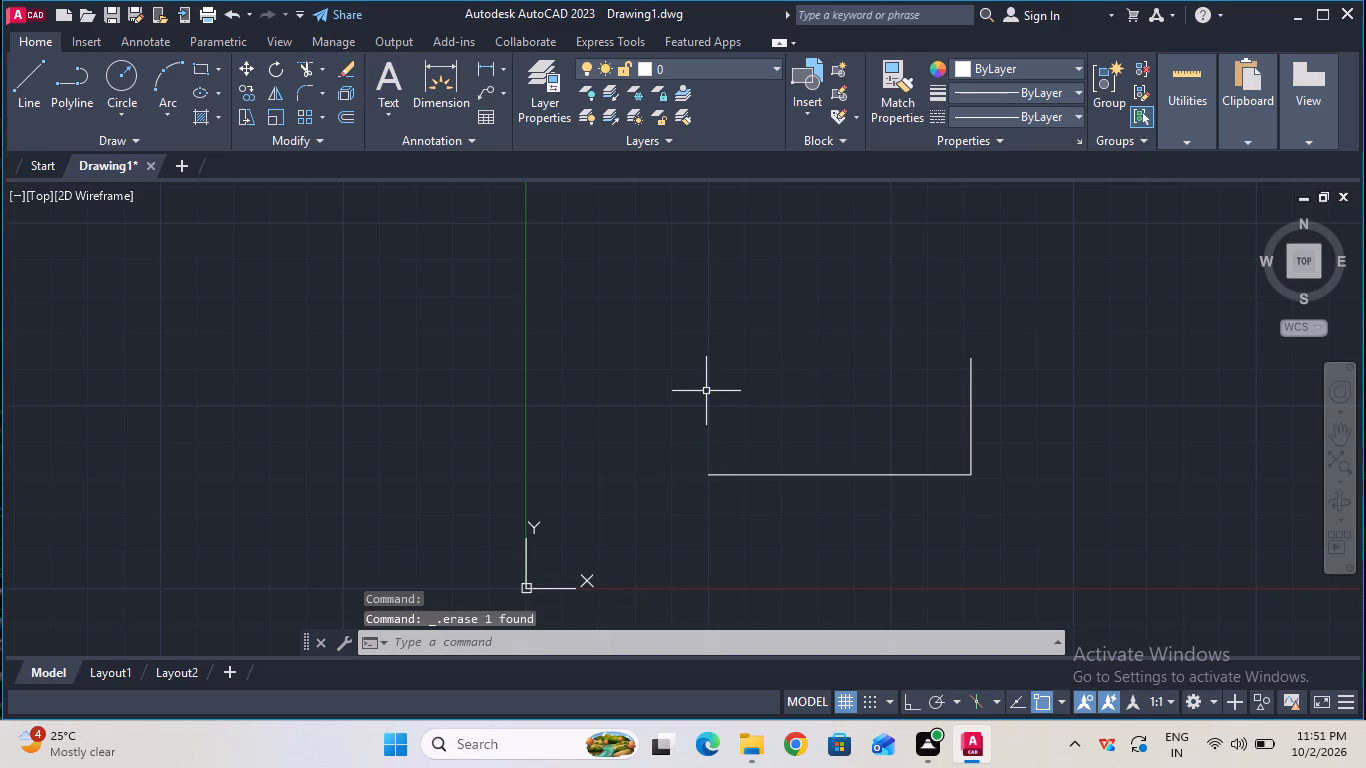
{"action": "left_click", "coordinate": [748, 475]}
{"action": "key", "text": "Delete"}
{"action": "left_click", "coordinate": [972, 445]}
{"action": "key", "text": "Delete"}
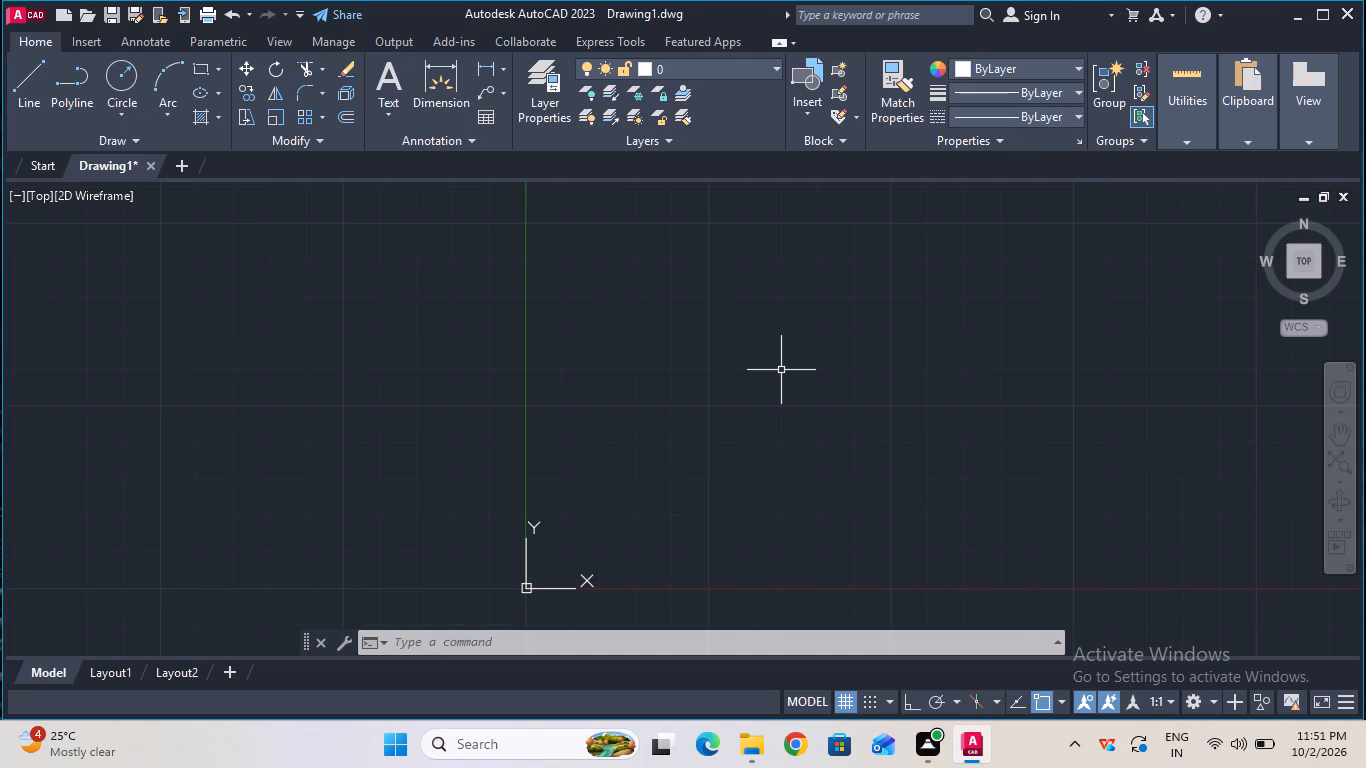
With Ortho on, draw a 40 mm horizontal line to the right followed by a 25 mm vertical line downward.
{"action": "left_click", "coordinate": [31, 86]}
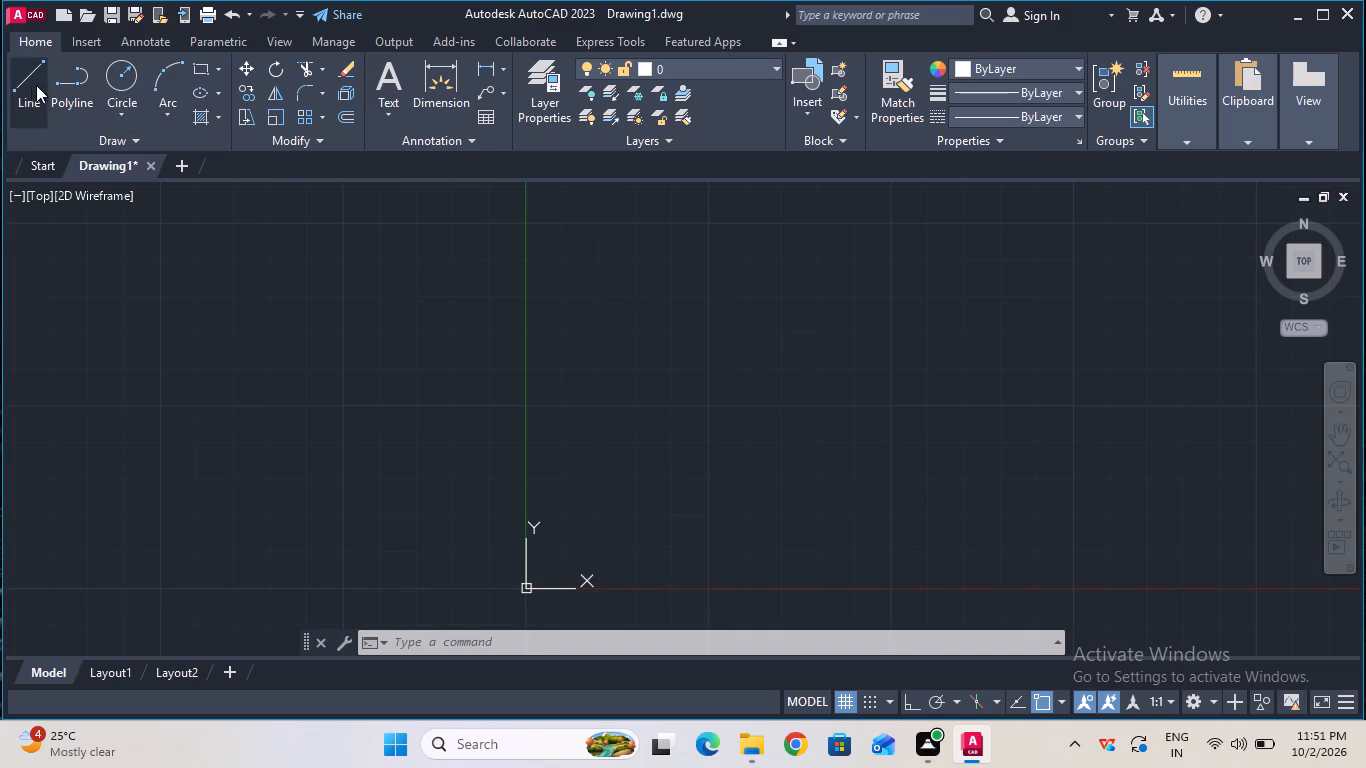
{"action": "left_click", "coordinate": [627, 294]}
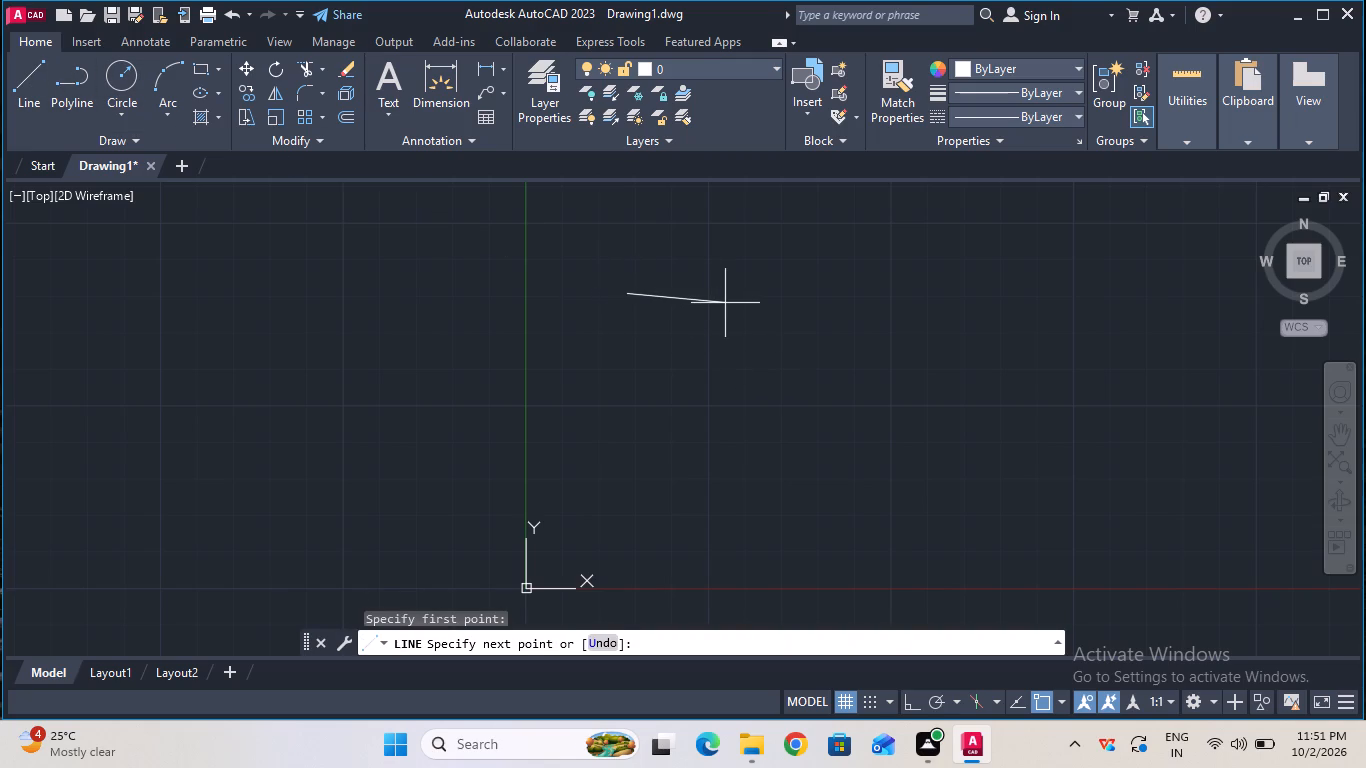
{"action": "key", "text": "F8"}
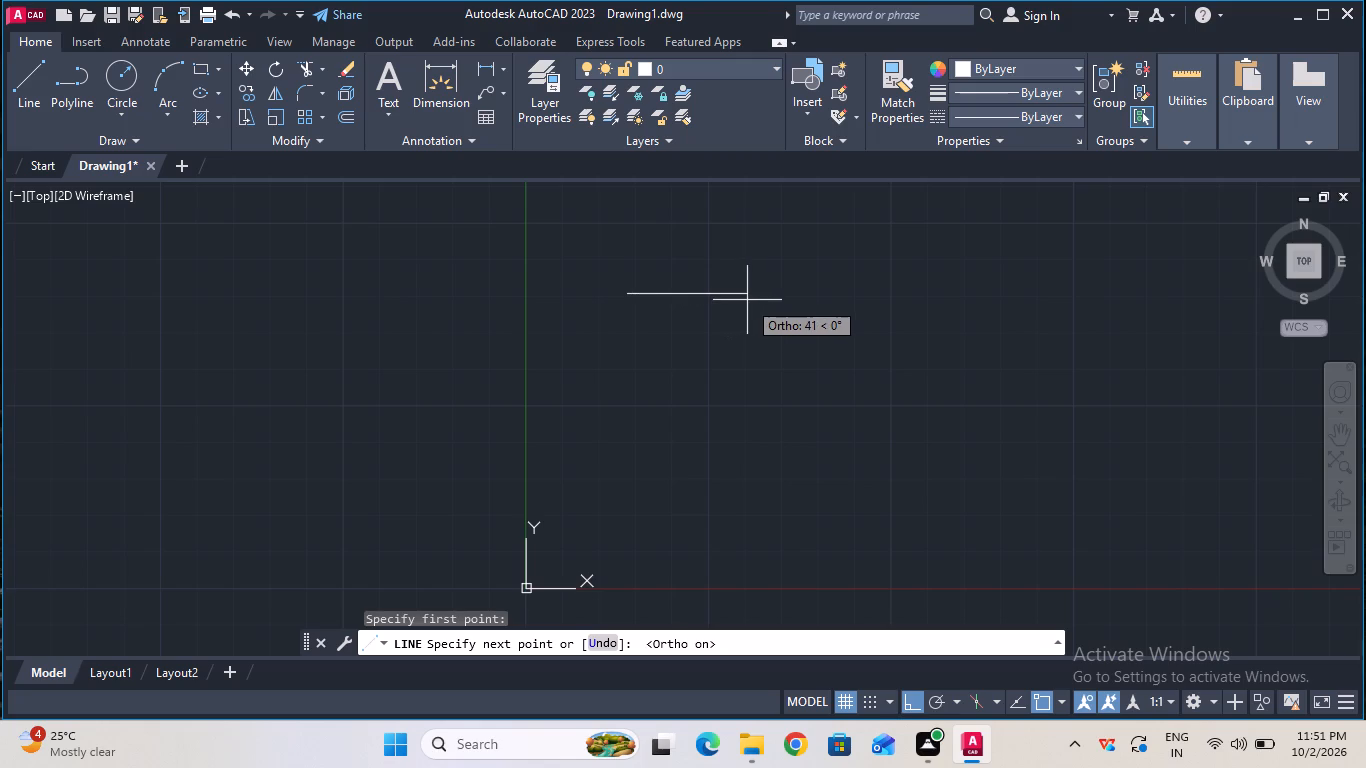
{"action": "key", "text": "4"}
{"action": "key", "text": "9"}
{"action": "key", "text": "BackSpace"}
{"action": "key", "text": "0"}
{"action": "key", "text": "Return"}
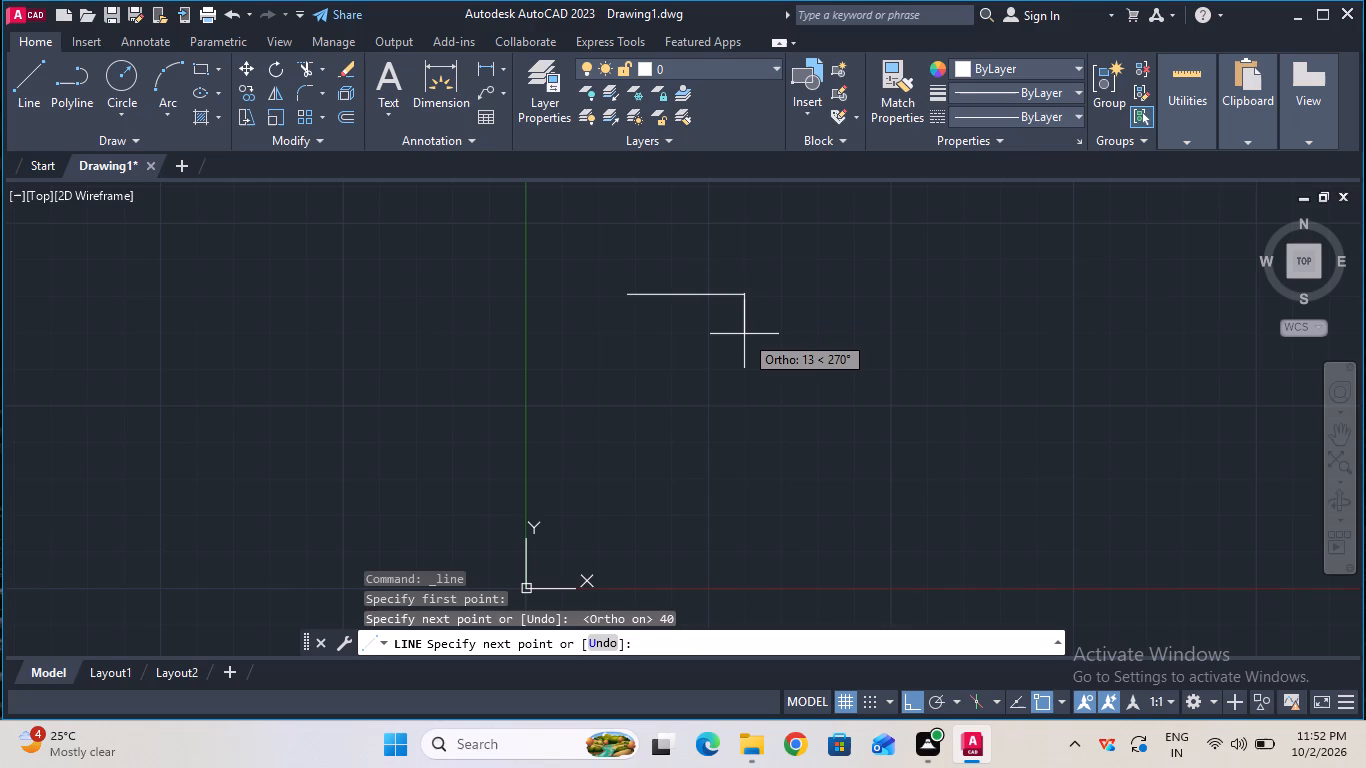
{"action": "type", "text": "25"}
{"action": "key", "text": "Return"}
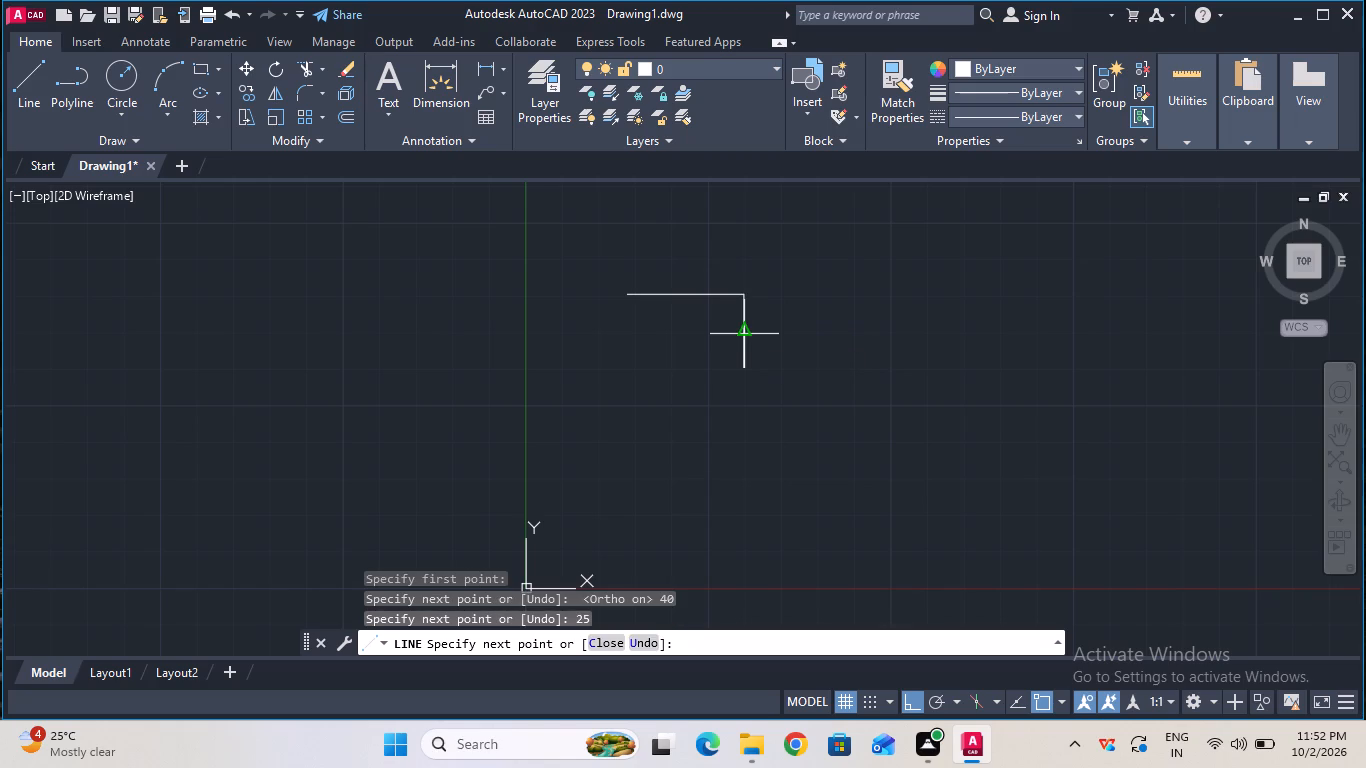
{"action": "key", "text": "Escape"}
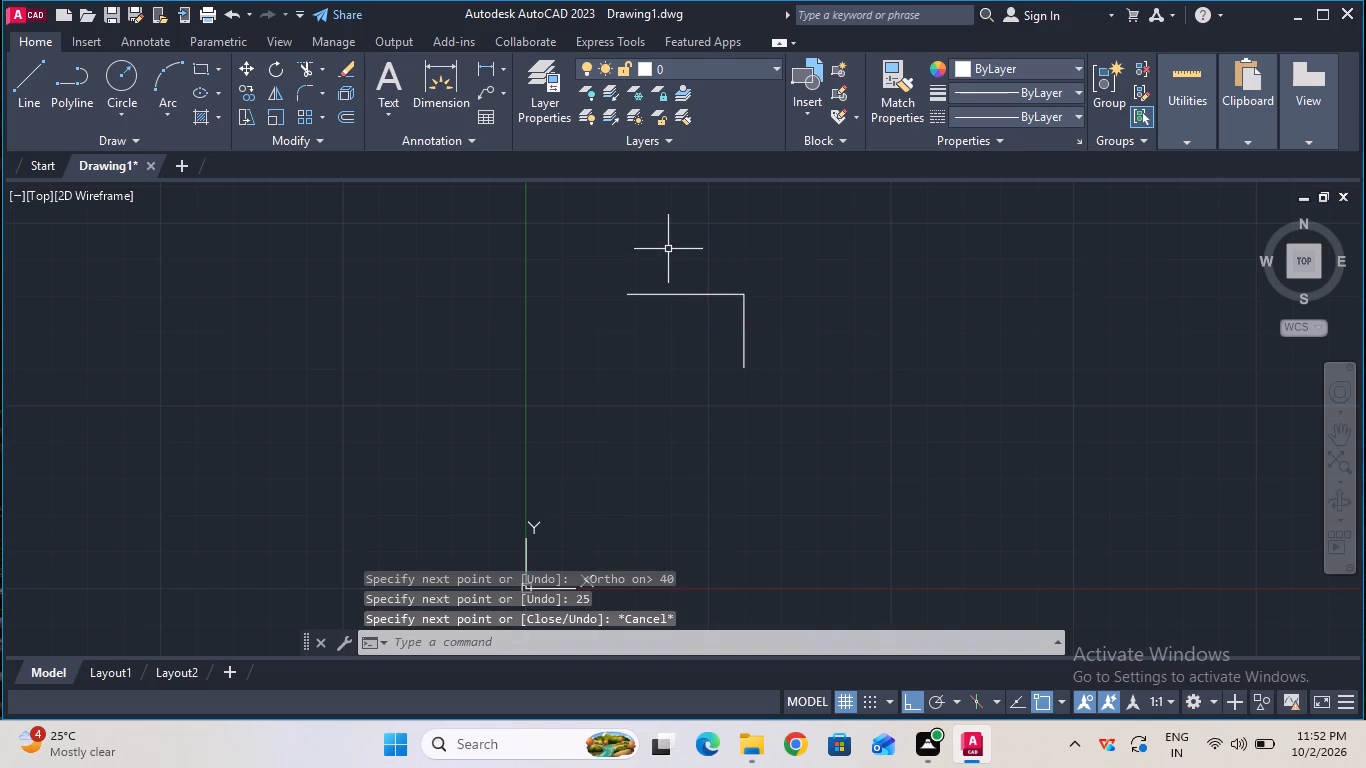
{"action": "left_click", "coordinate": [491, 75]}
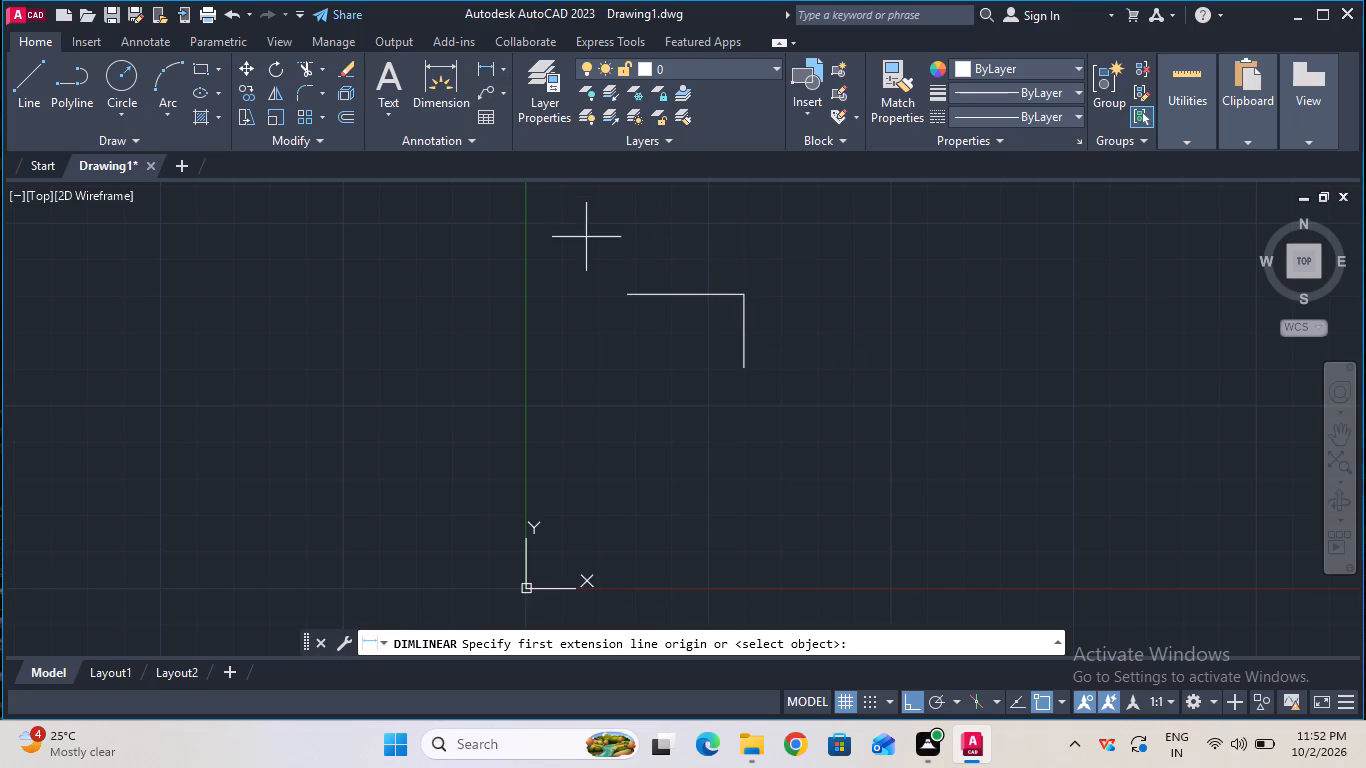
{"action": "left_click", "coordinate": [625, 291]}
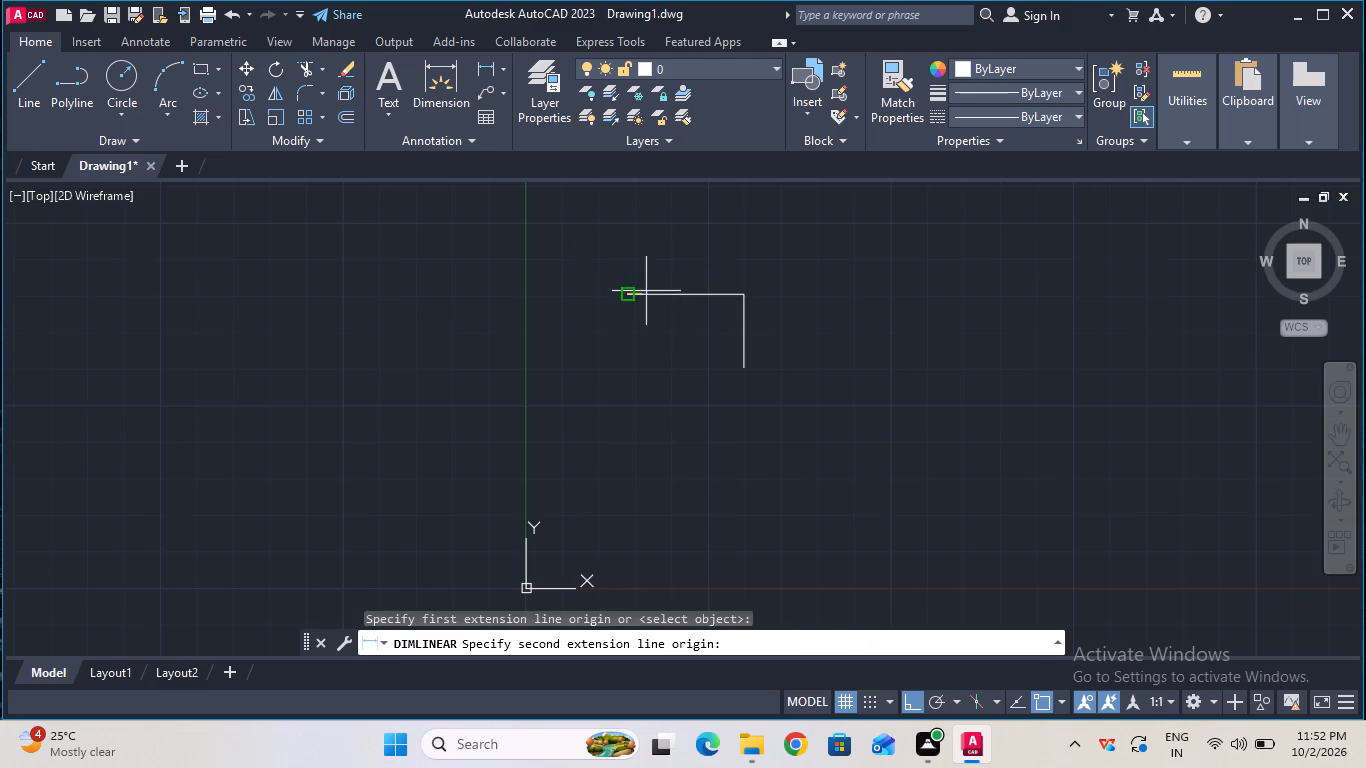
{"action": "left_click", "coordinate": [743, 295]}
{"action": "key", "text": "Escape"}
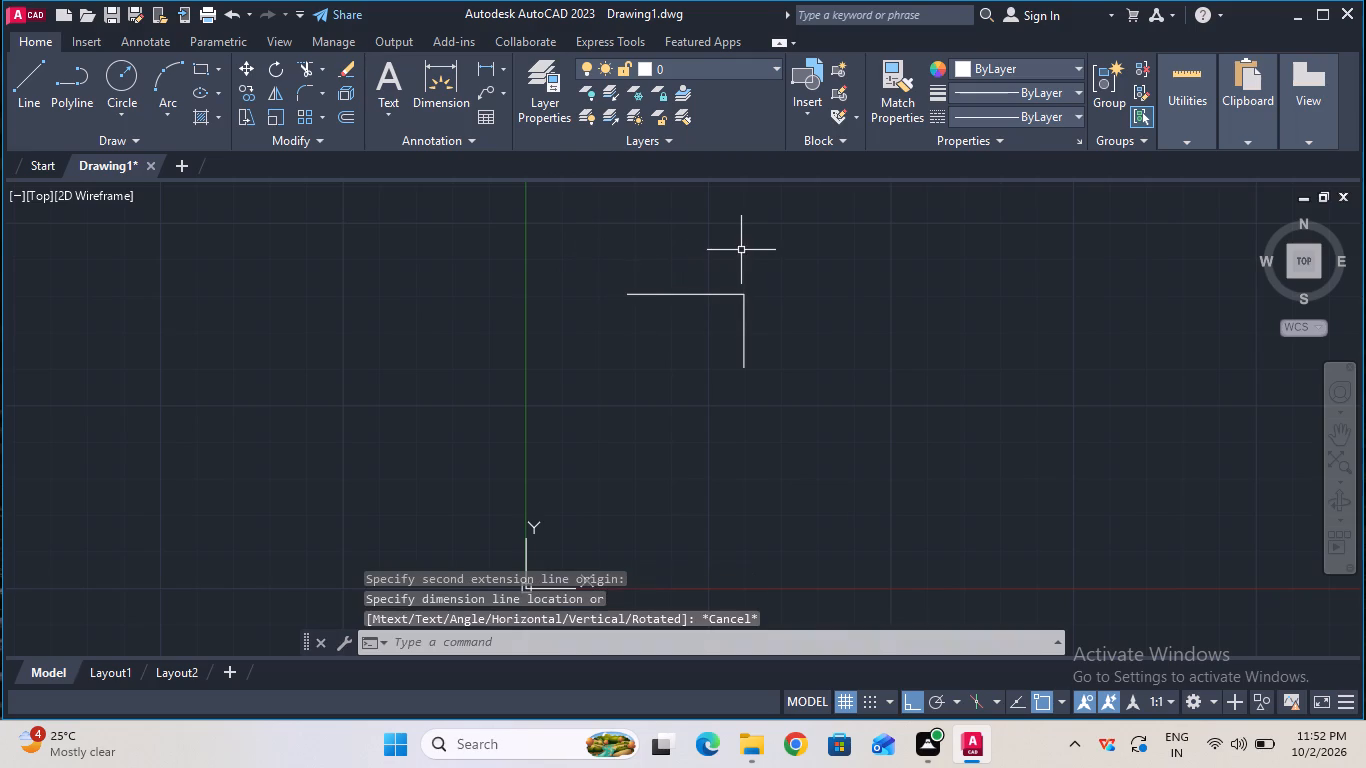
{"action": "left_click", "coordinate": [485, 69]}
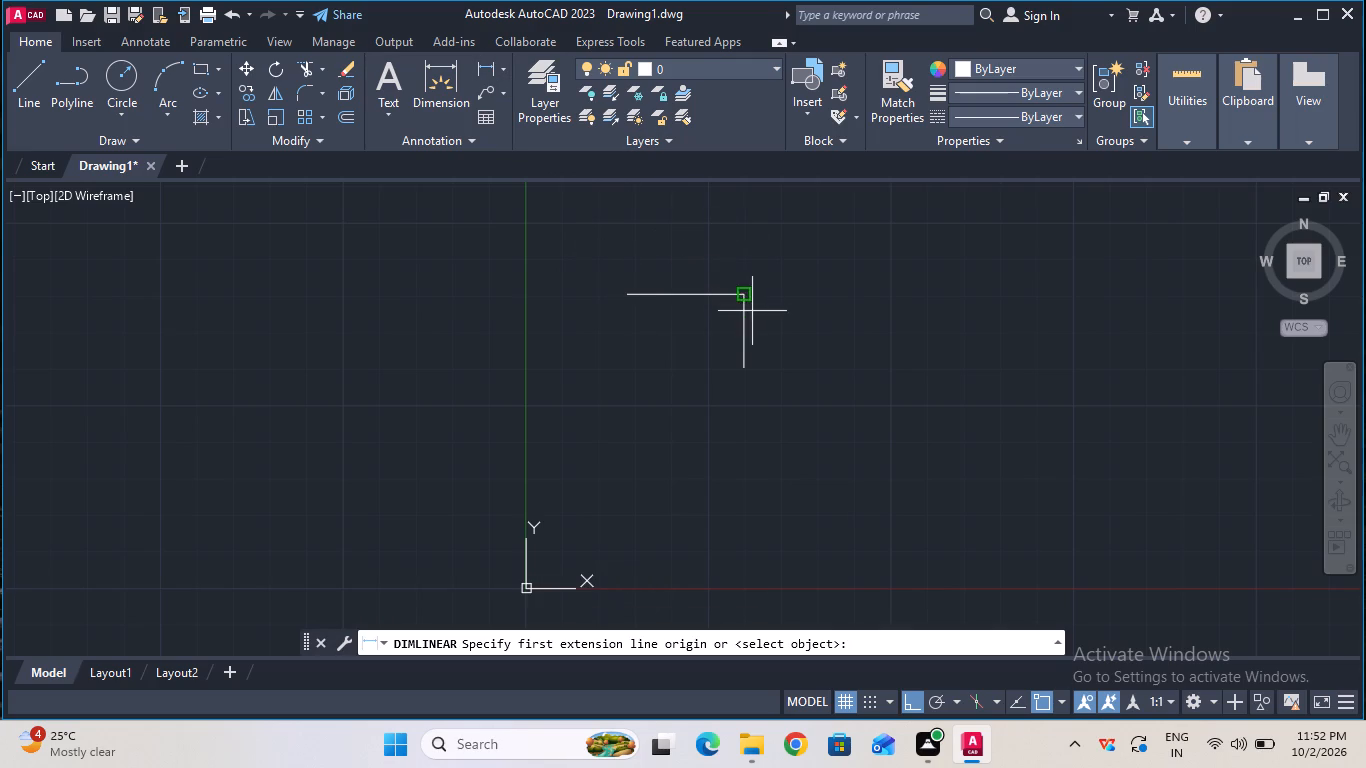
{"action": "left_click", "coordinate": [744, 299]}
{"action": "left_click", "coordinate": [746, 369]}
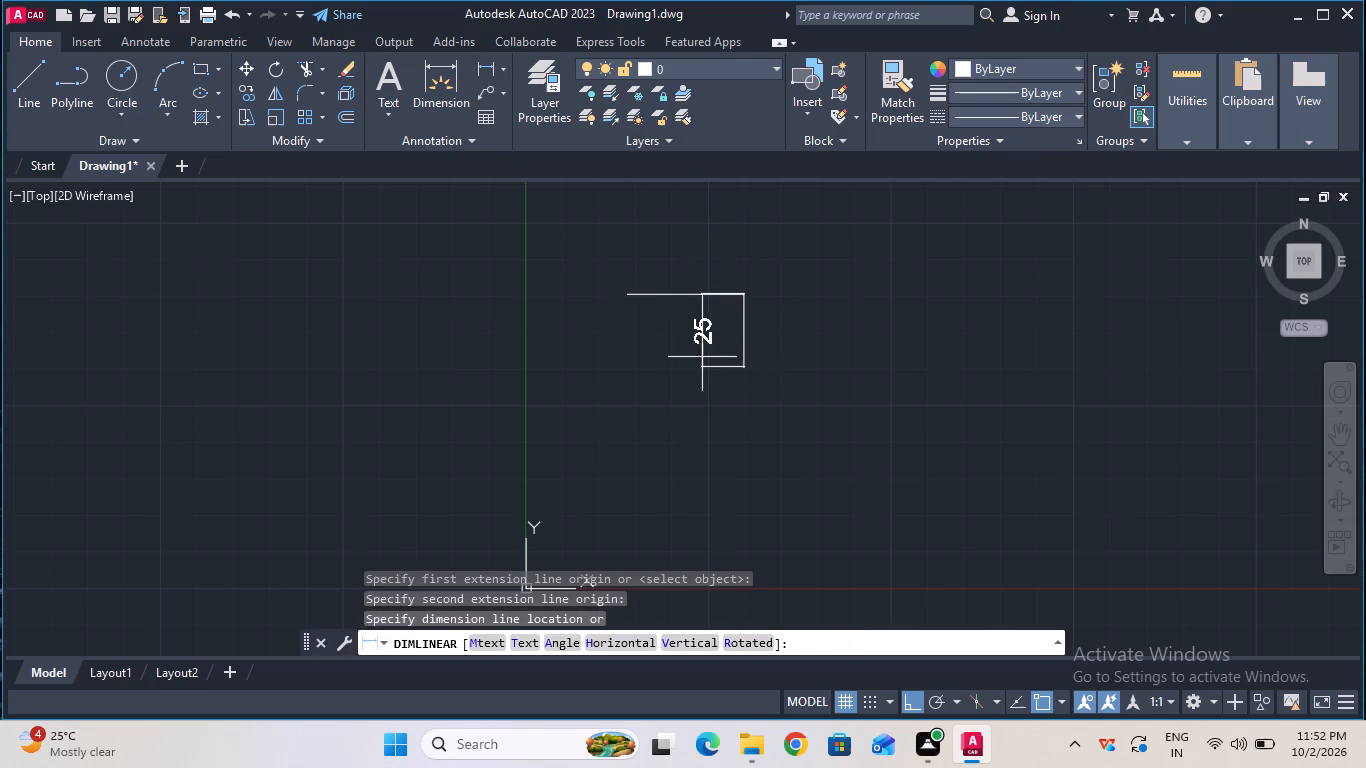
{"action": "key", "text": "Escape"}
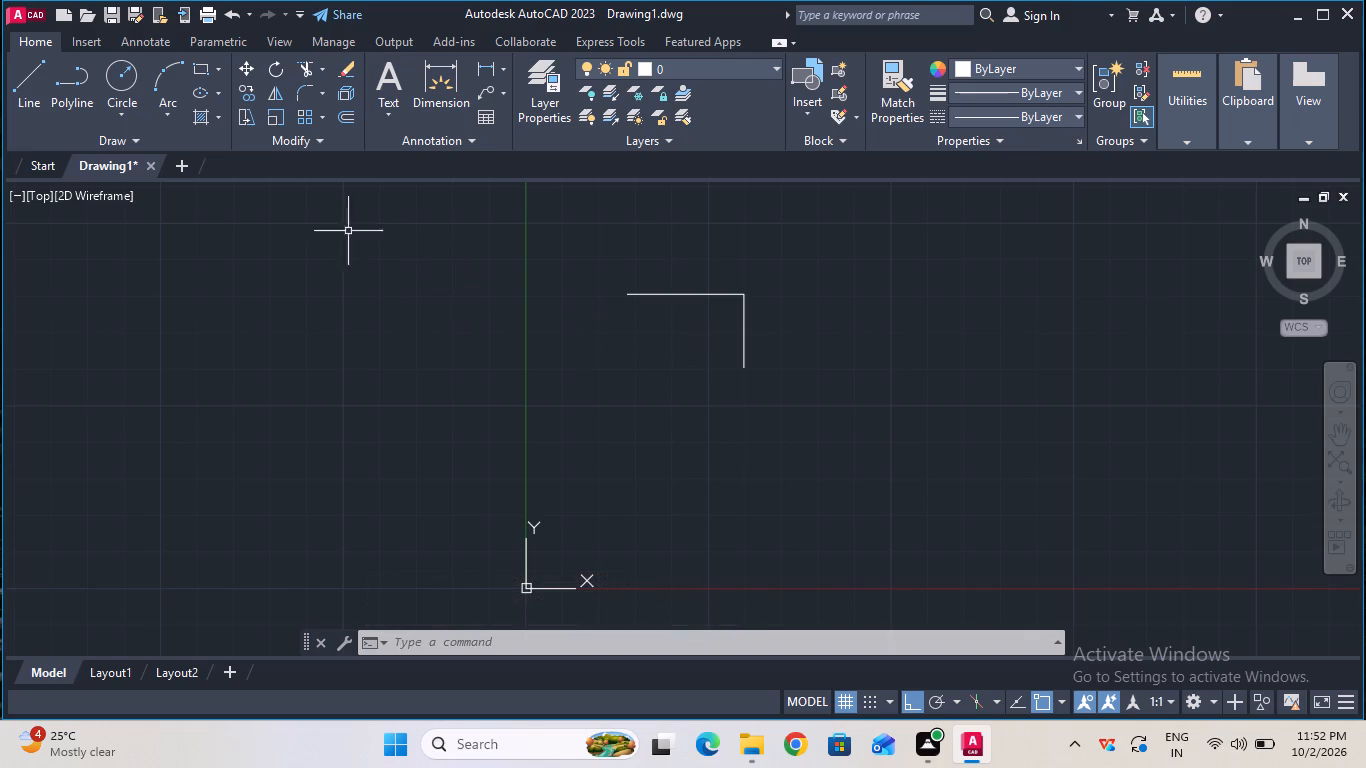
From the lower end of the 25 mm vertical line, draw connected lines 70 mm right, 25 mm up and 40 mm right.
{"action": "left_click", "coordinate": [41, 93]}
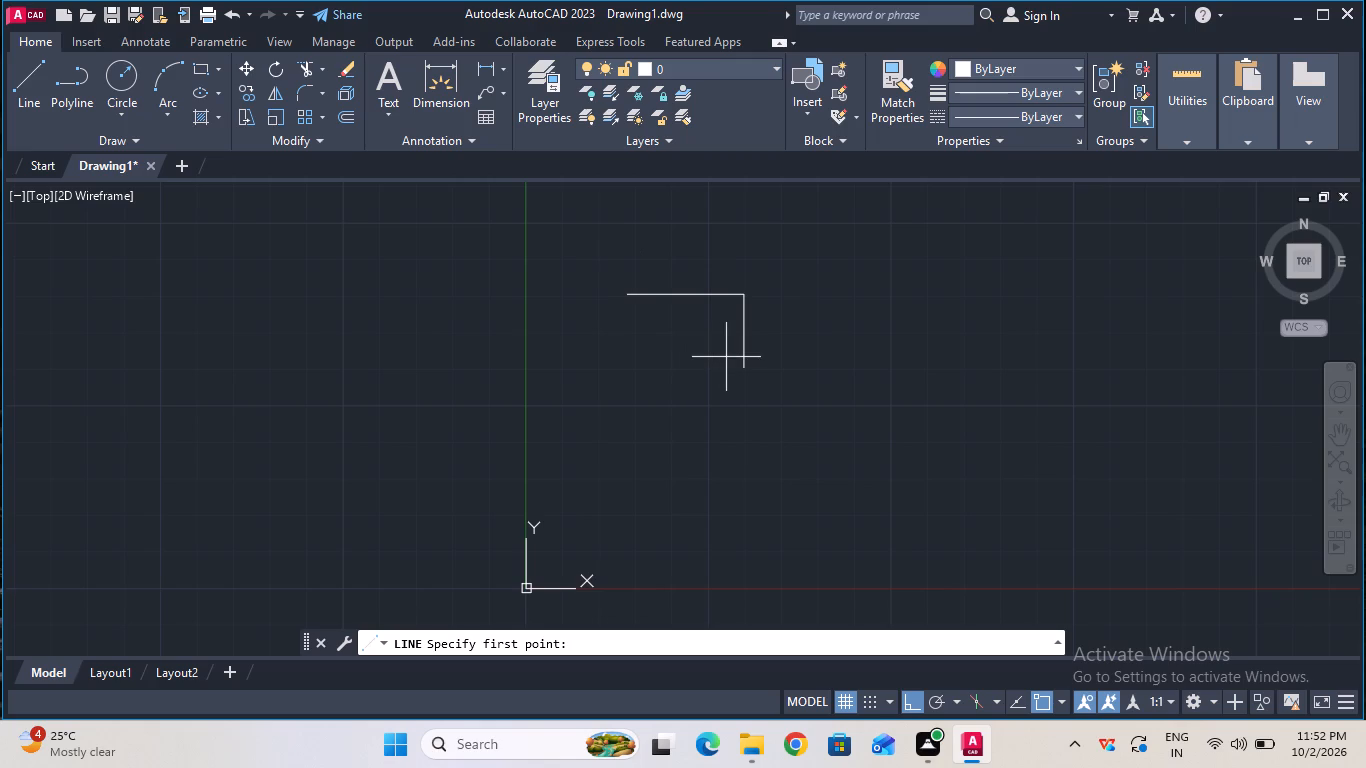
{"action": "left_click", "coordinate": [744, 360]}
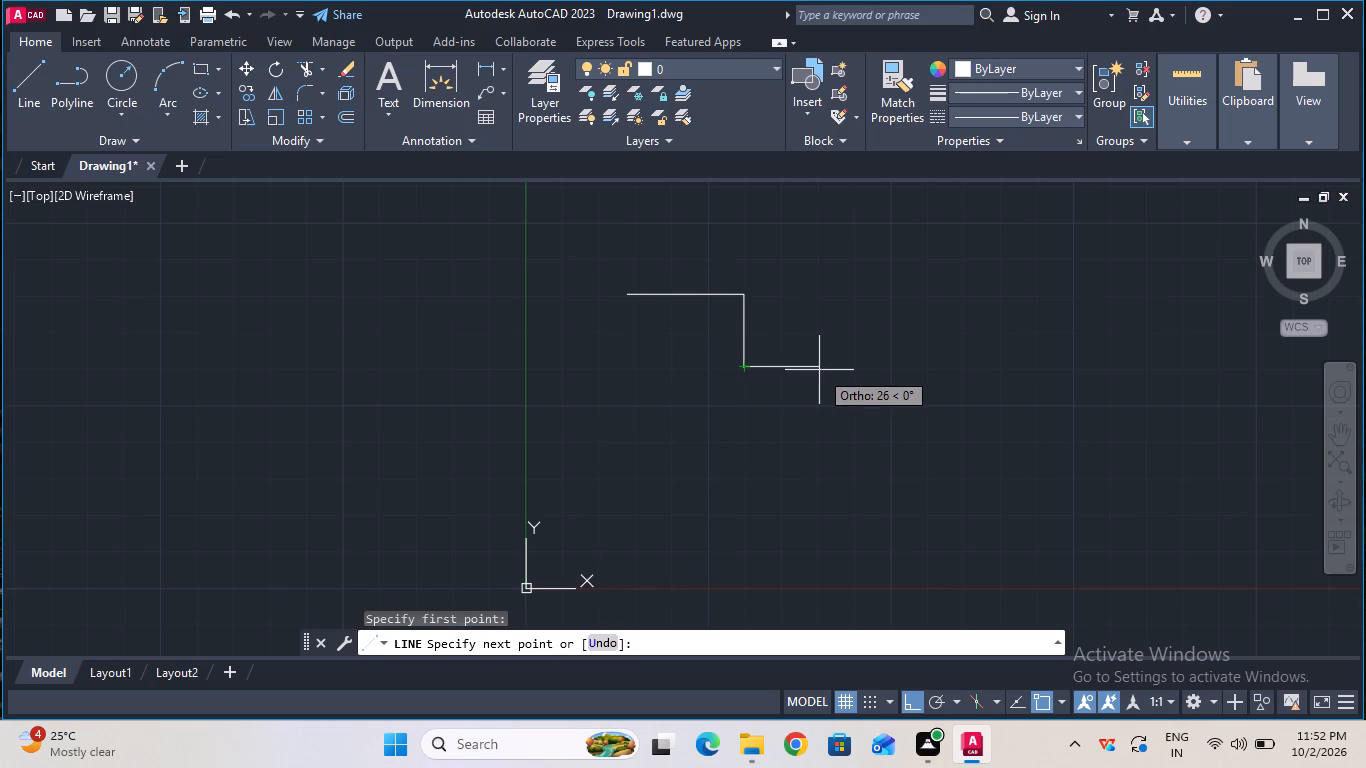
{"action": "type", "text": "70"}
{"action": "key", "text": "Return"}
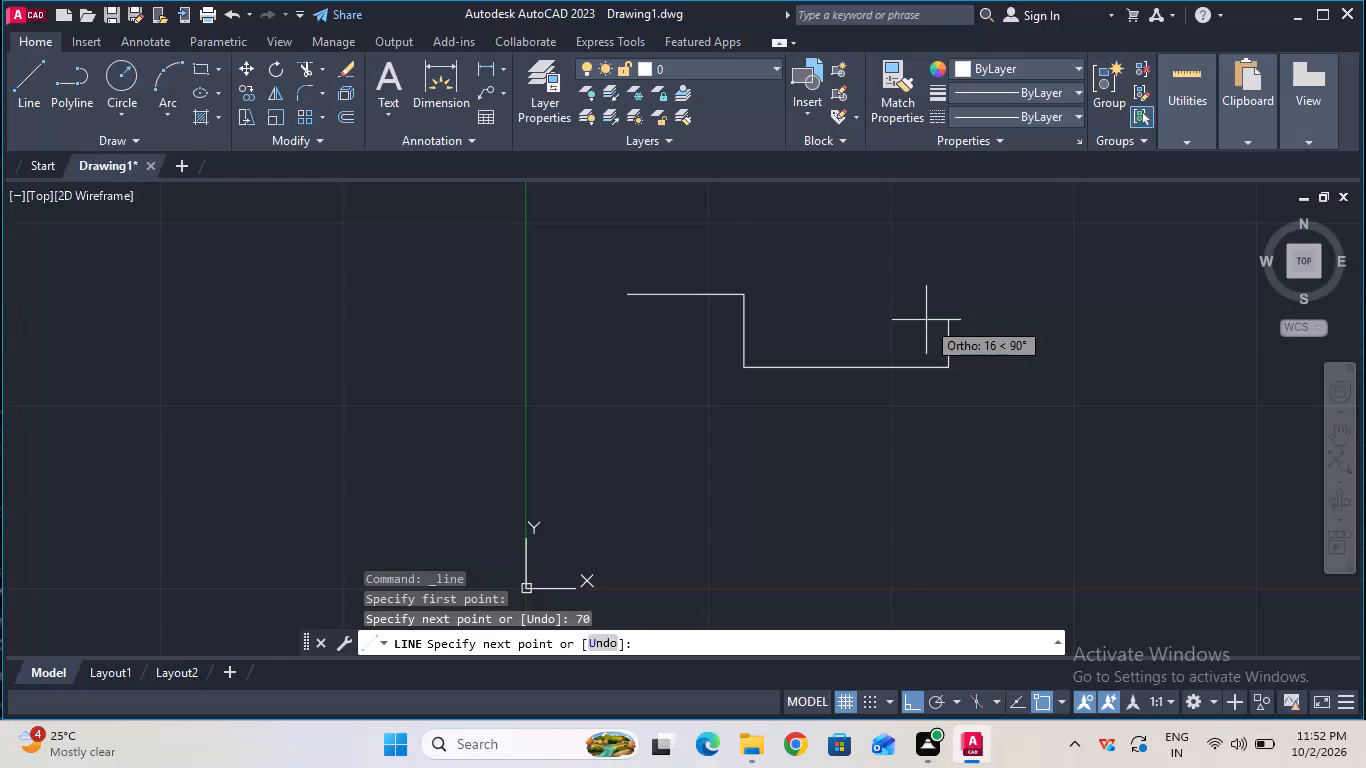
{"action": "type", "text": "25"}
{"action": "key", "text": "Return"}
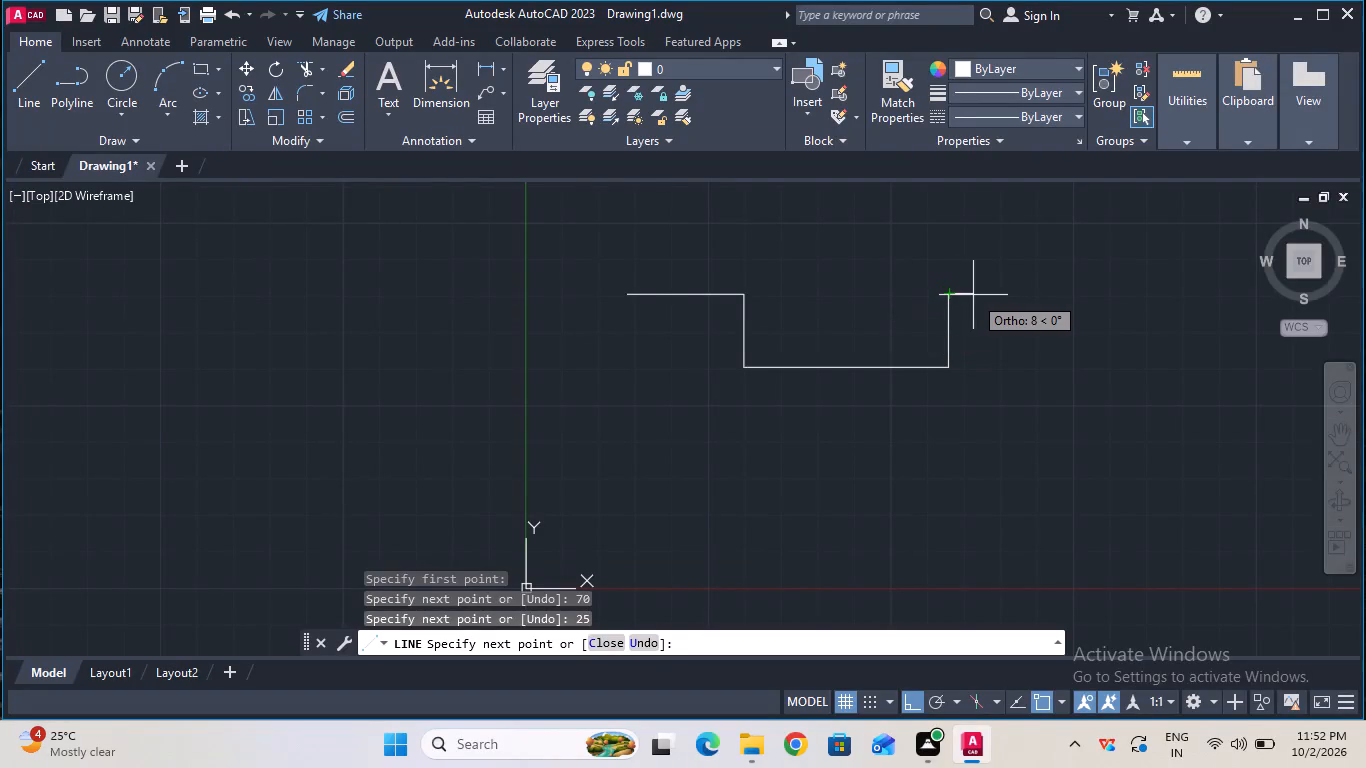
{"action": "key", "text": "4"}
{"action": "key", "text": "0"}
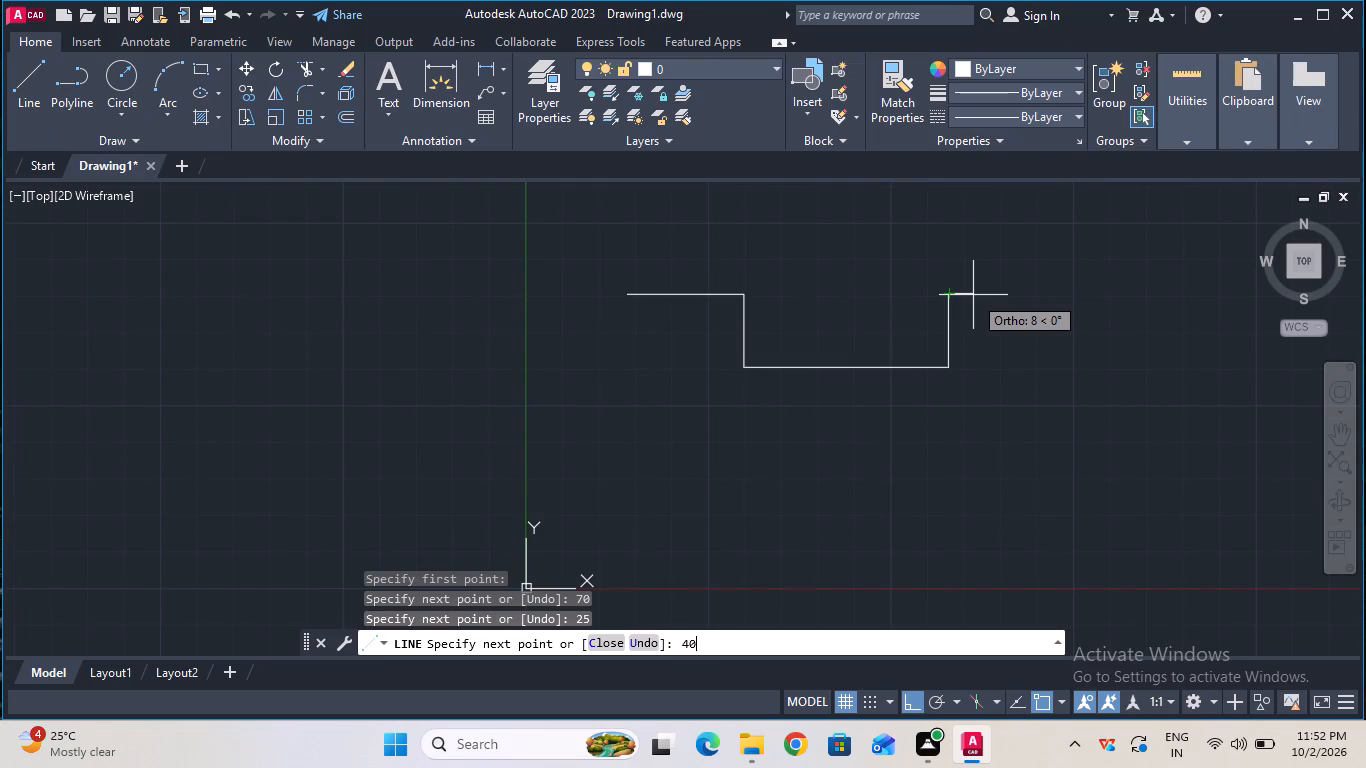
{"action": "key", "text": "Return"}
{"action": "key", "text": "Escape"}
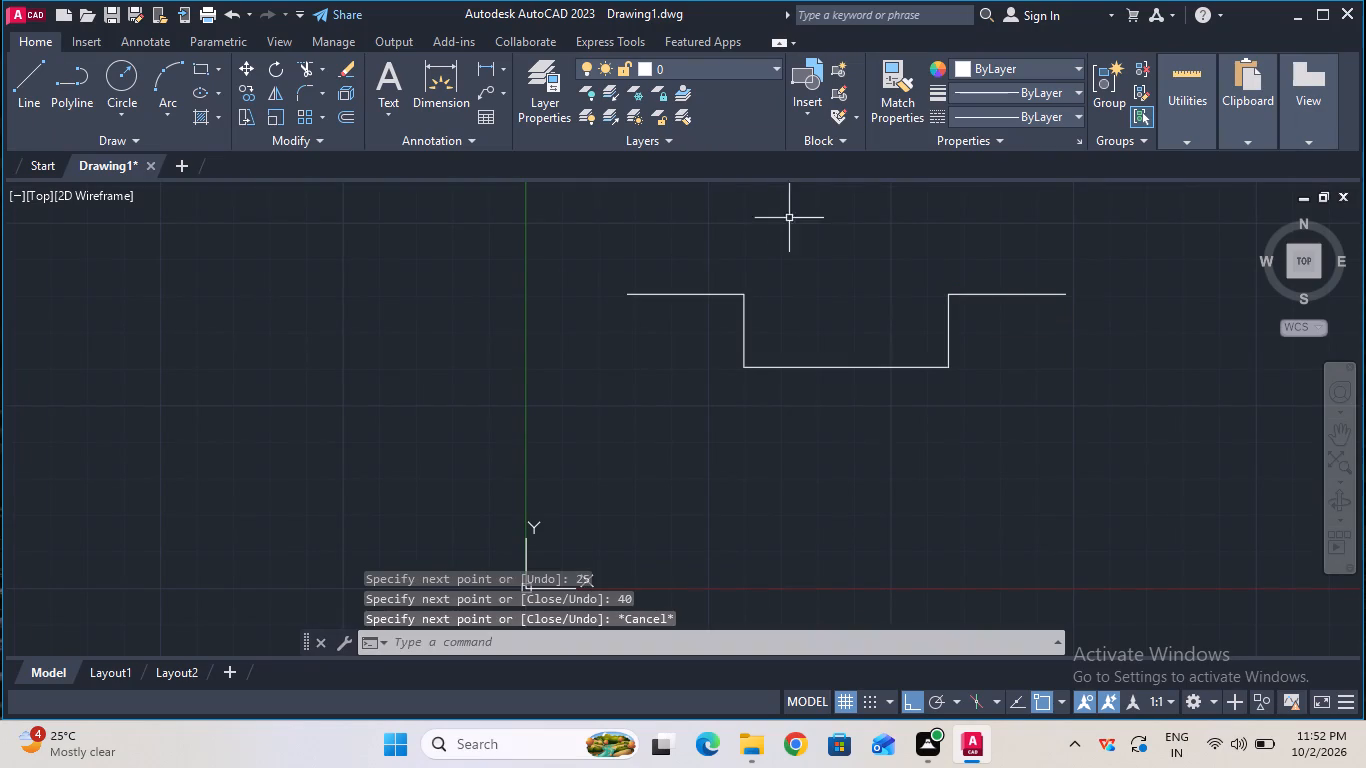
Check the profile's overall width with a linear dimension between its two outer top ends, without placing it.
{"action": "left_click", "coordinate": [484, 77]}
{"action": "left_click", "coordinate": [632, 294]}
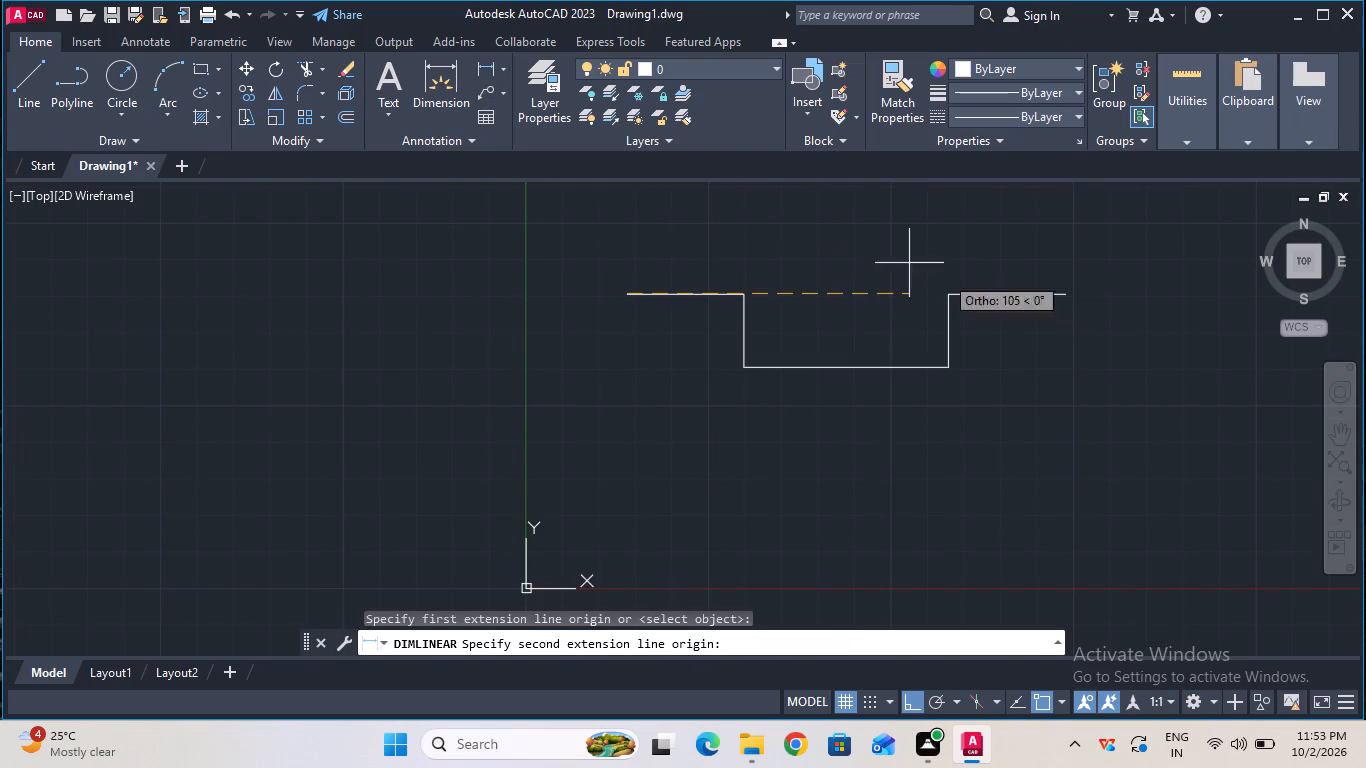
{"action": "left_click", "coordinate": [1068, 295]}
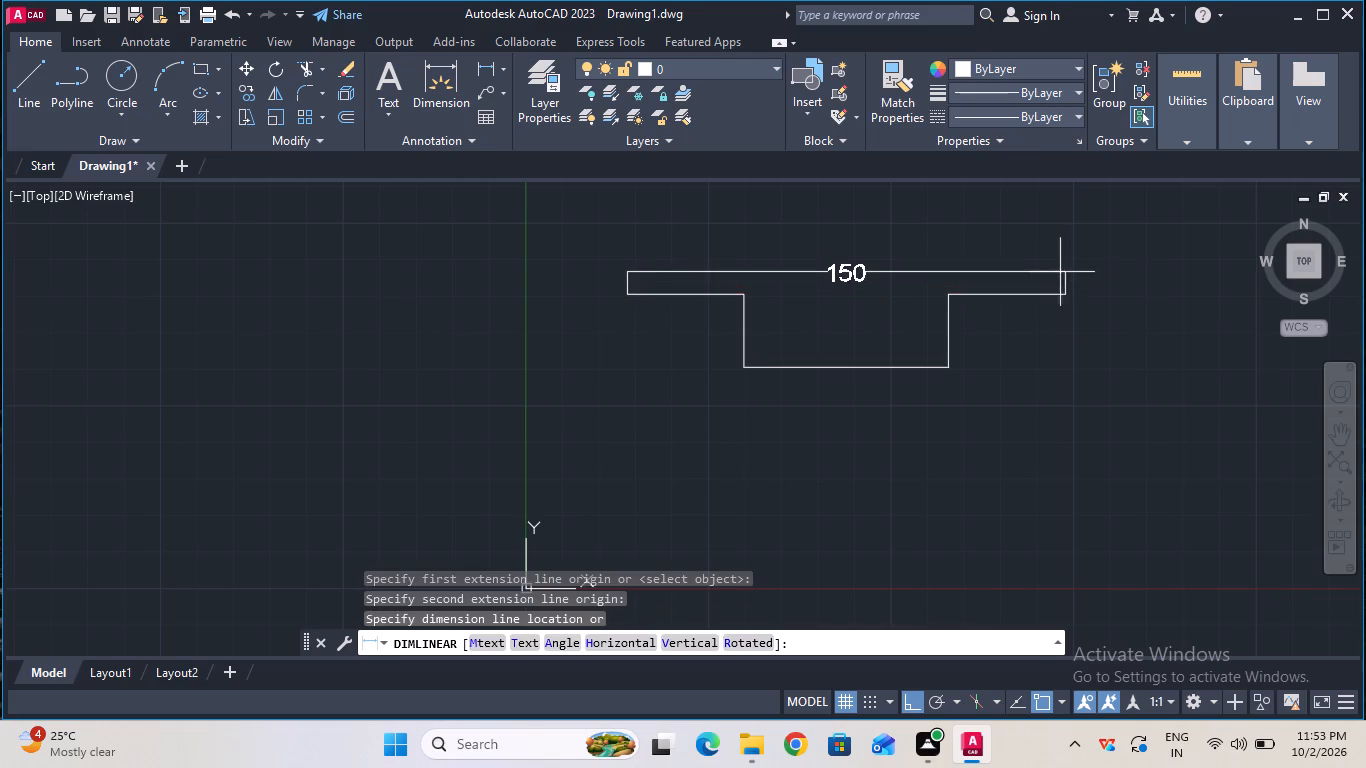
{"action": "key", "text": "Escape"}
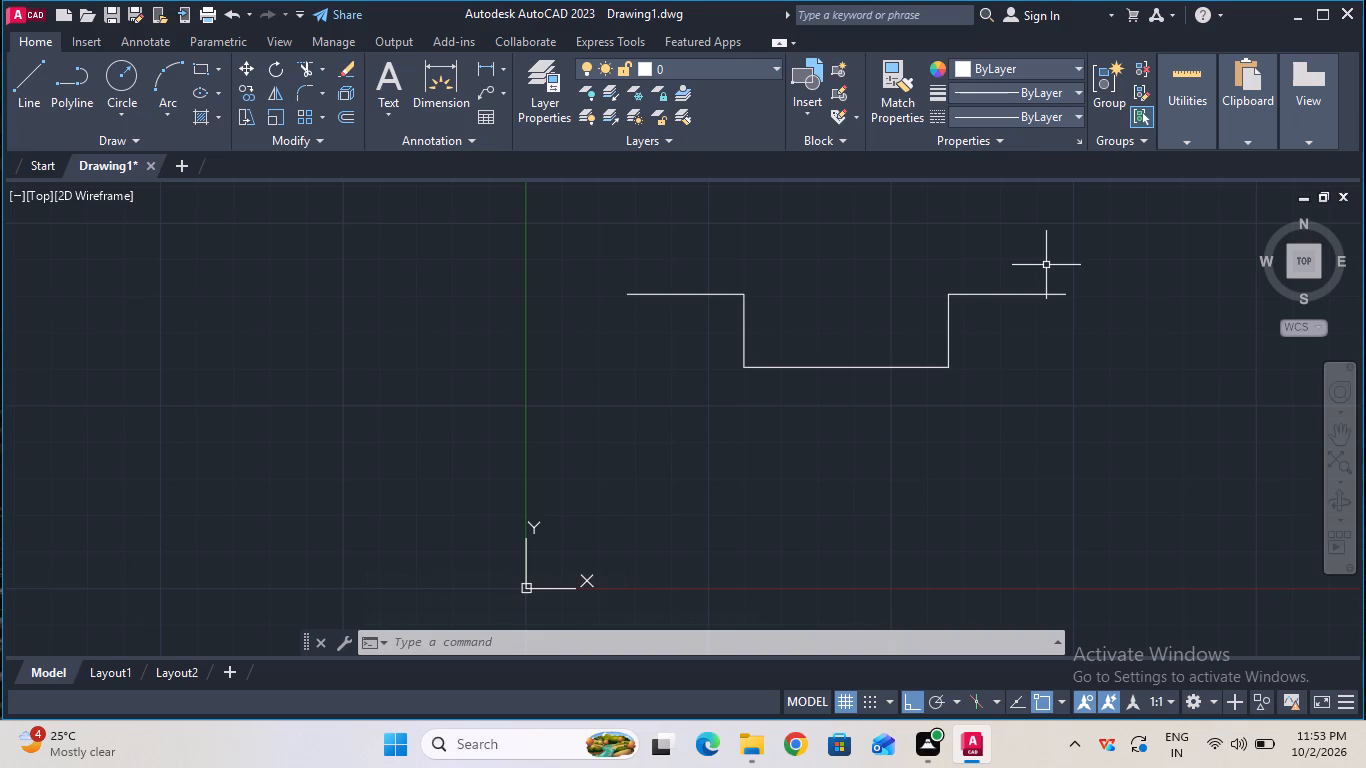
From the left outer end of the profile, draw a 10 mm line down and a 30 mm line to the right.
{"action": "left_click", "coordinate": [18, 106]}
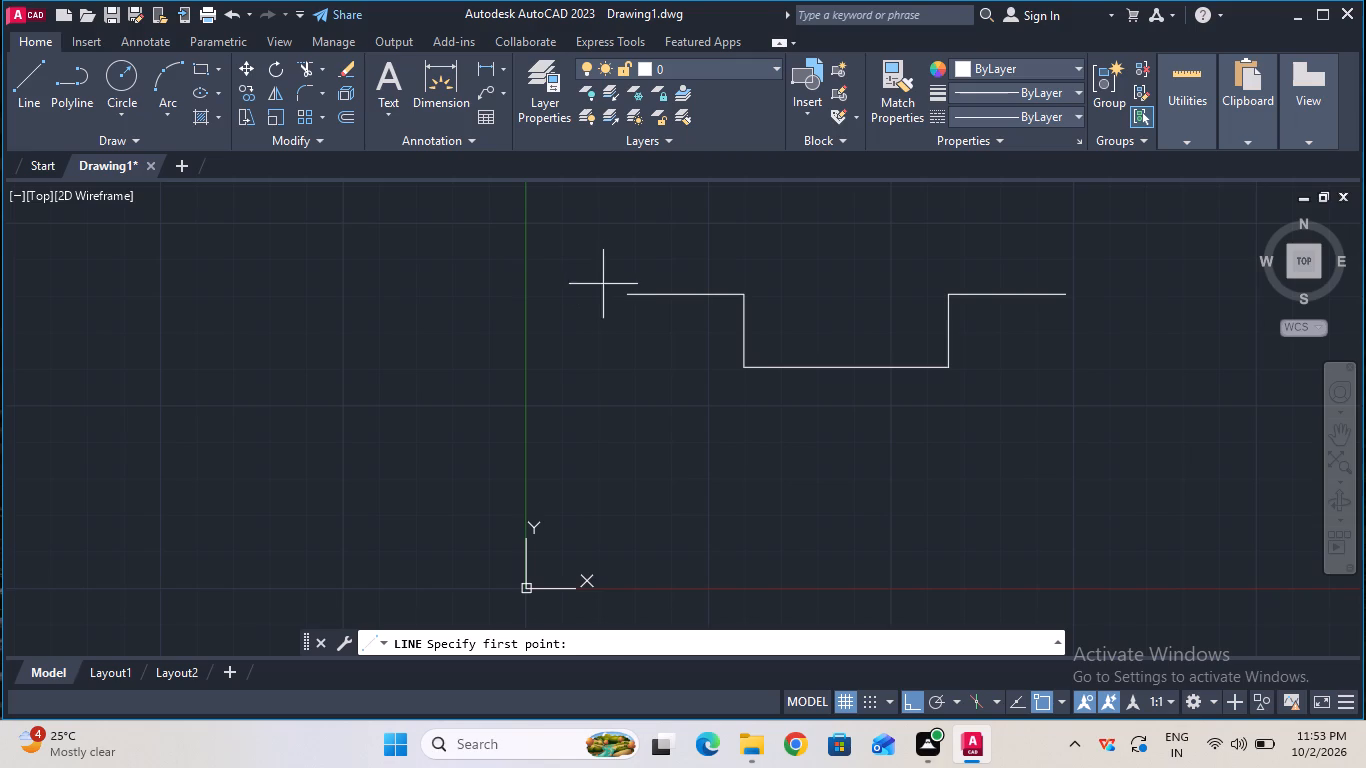
{"action": "left_click", "coordinate": [630, 290]}
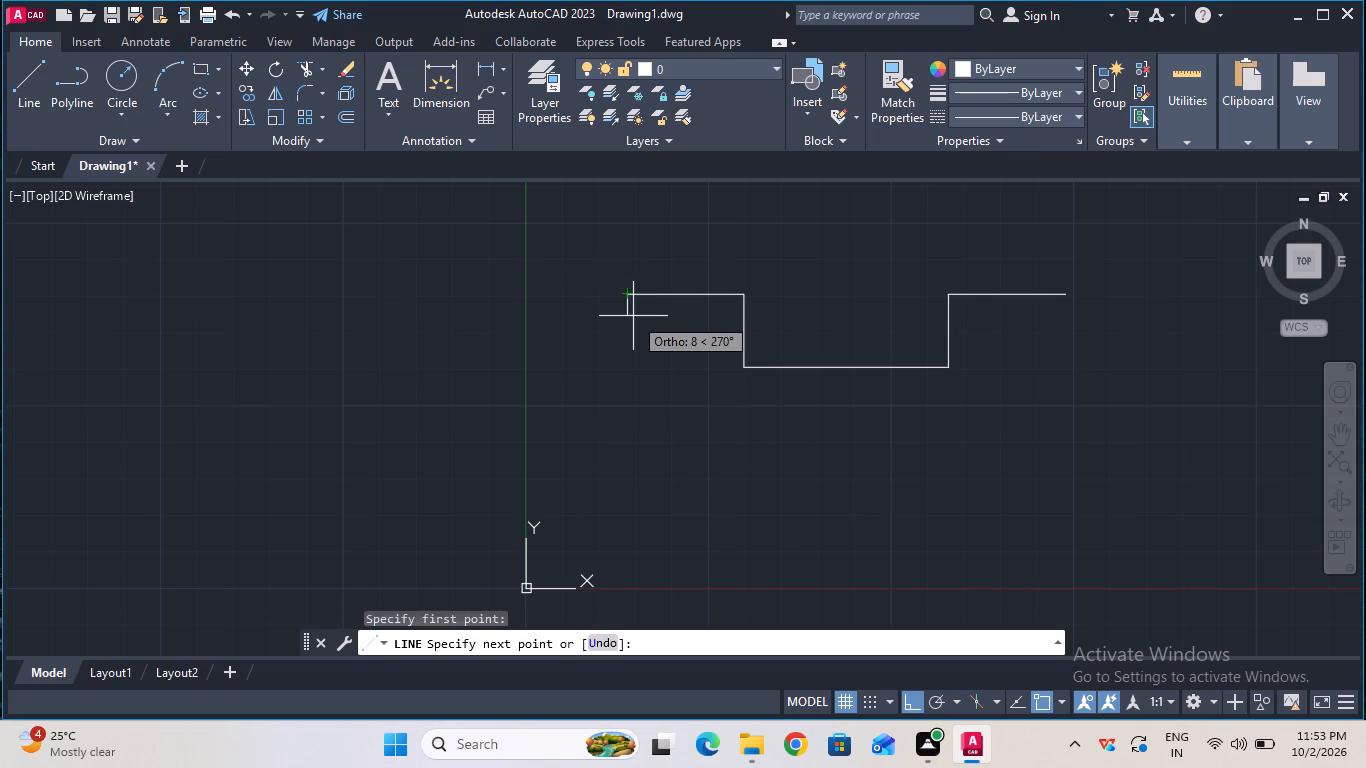
{"action": "type", "text": "10"}
{"action": "key", "text": "Return"}
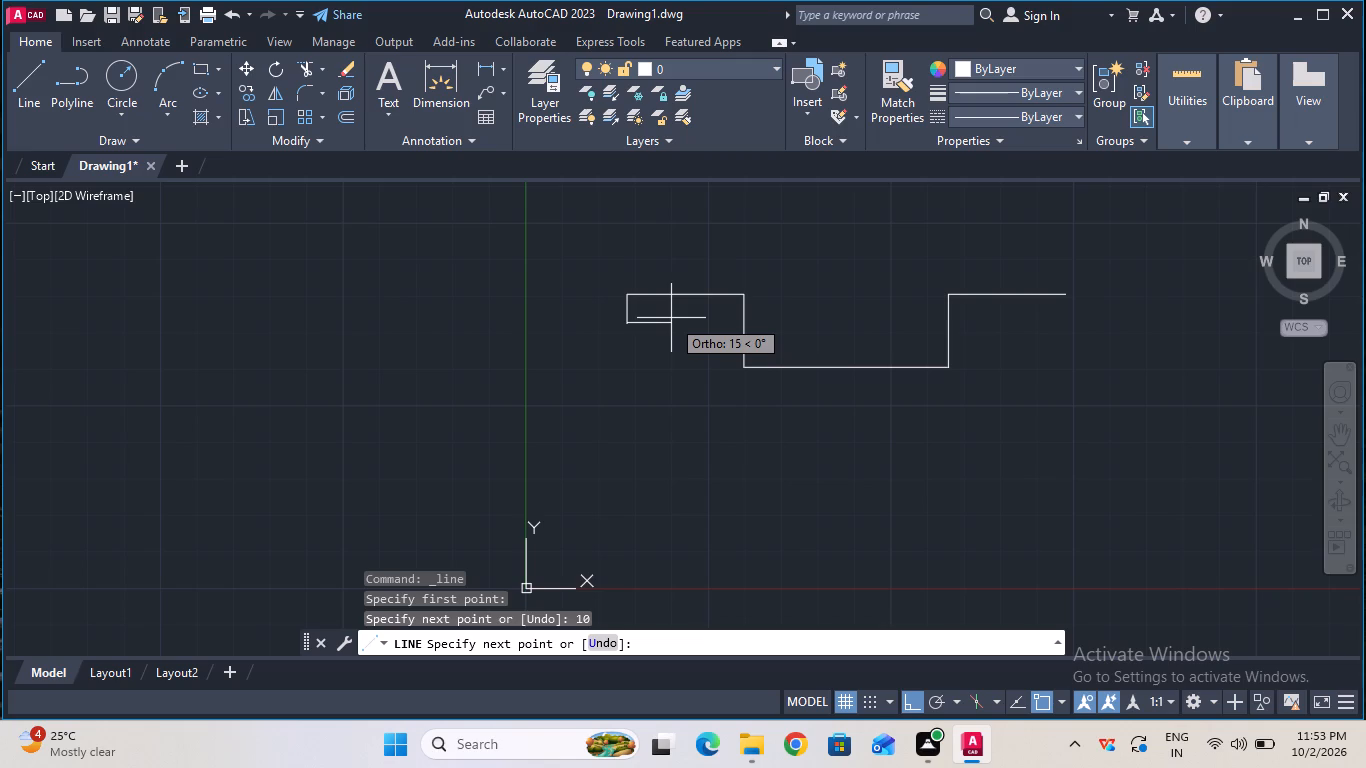
{"action": "key", "text": "3"}
{"action": "key", "text": "0"}
{"action": "key", "text": "Return"}
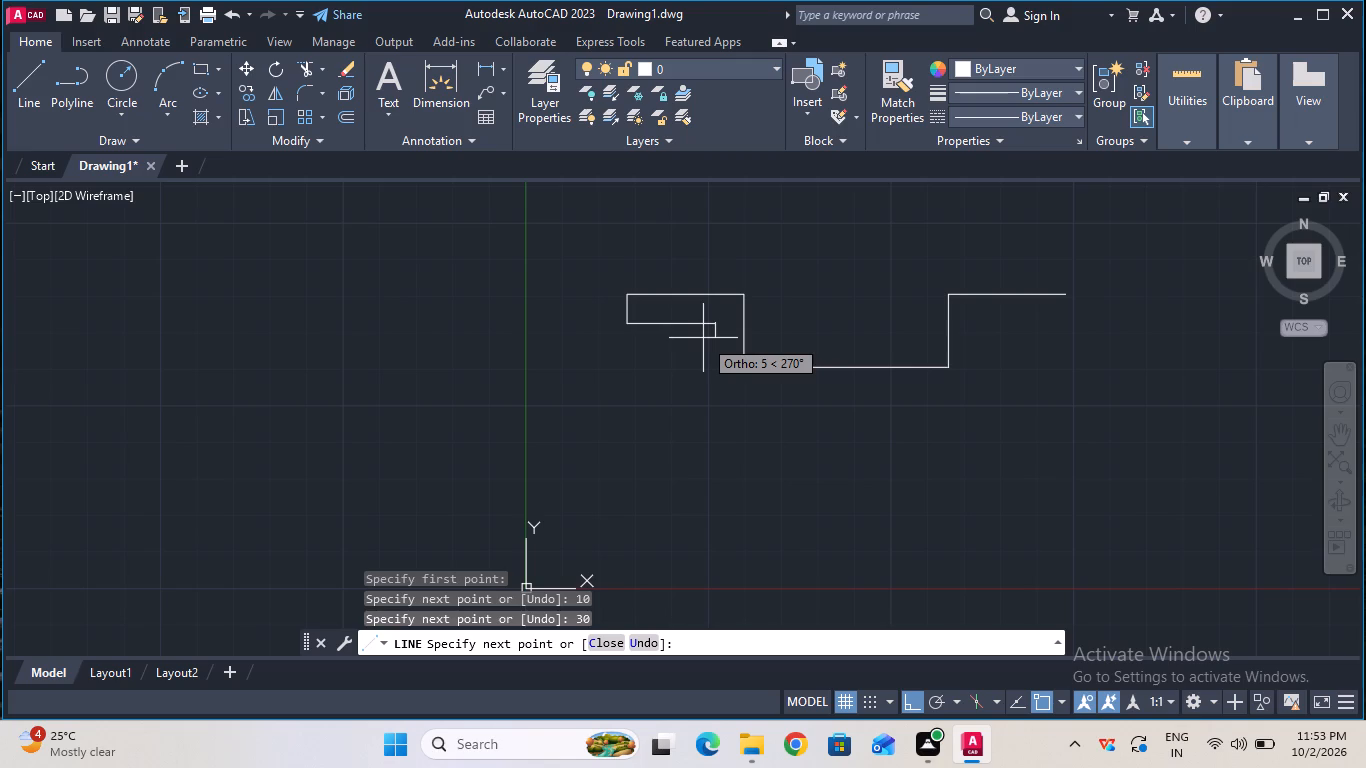
{"action": "key", "text": "Escape"}
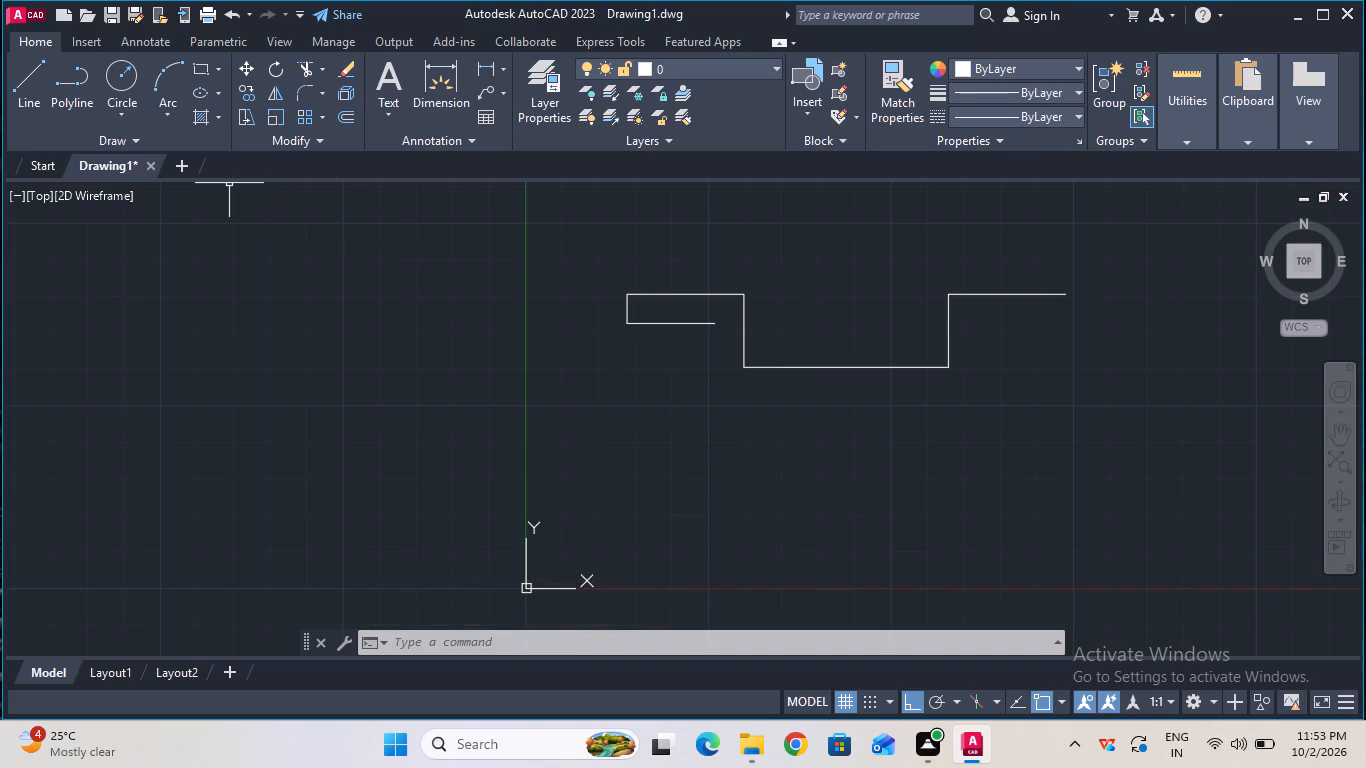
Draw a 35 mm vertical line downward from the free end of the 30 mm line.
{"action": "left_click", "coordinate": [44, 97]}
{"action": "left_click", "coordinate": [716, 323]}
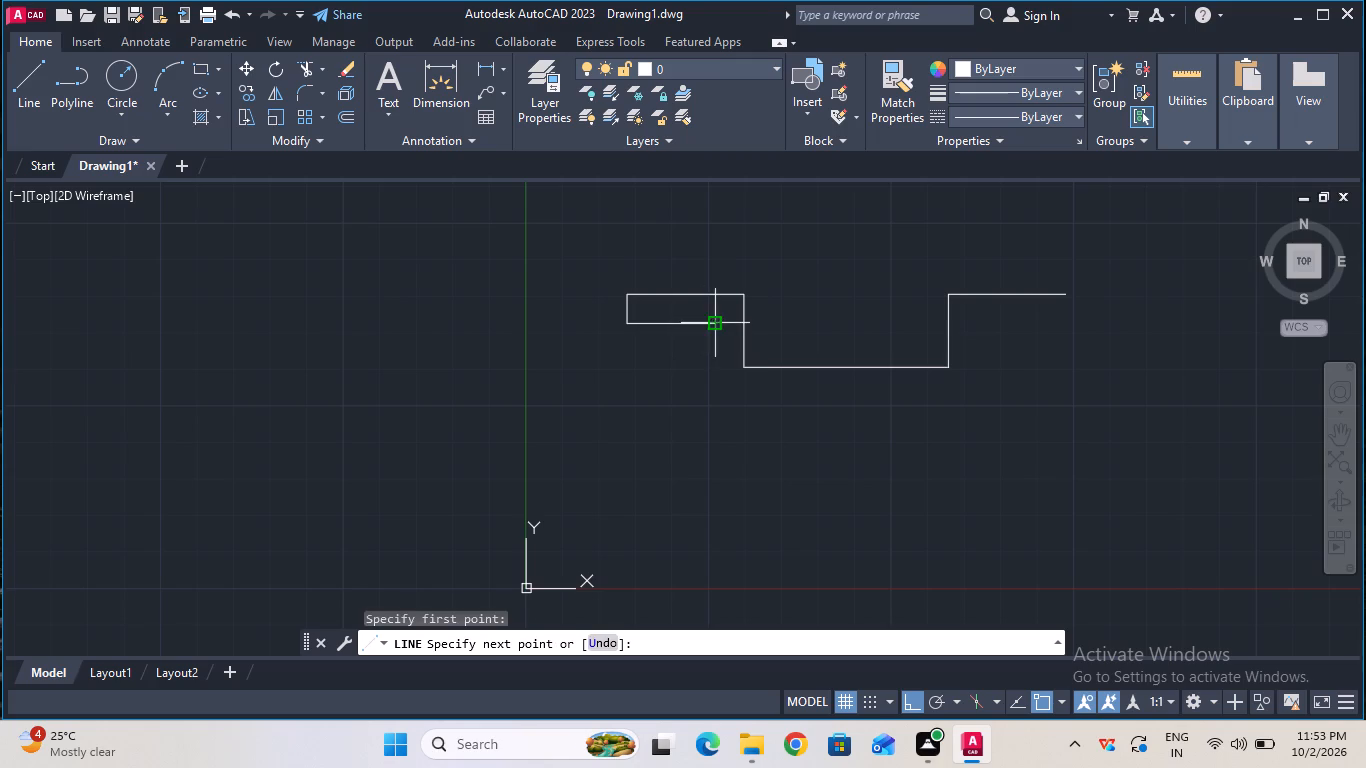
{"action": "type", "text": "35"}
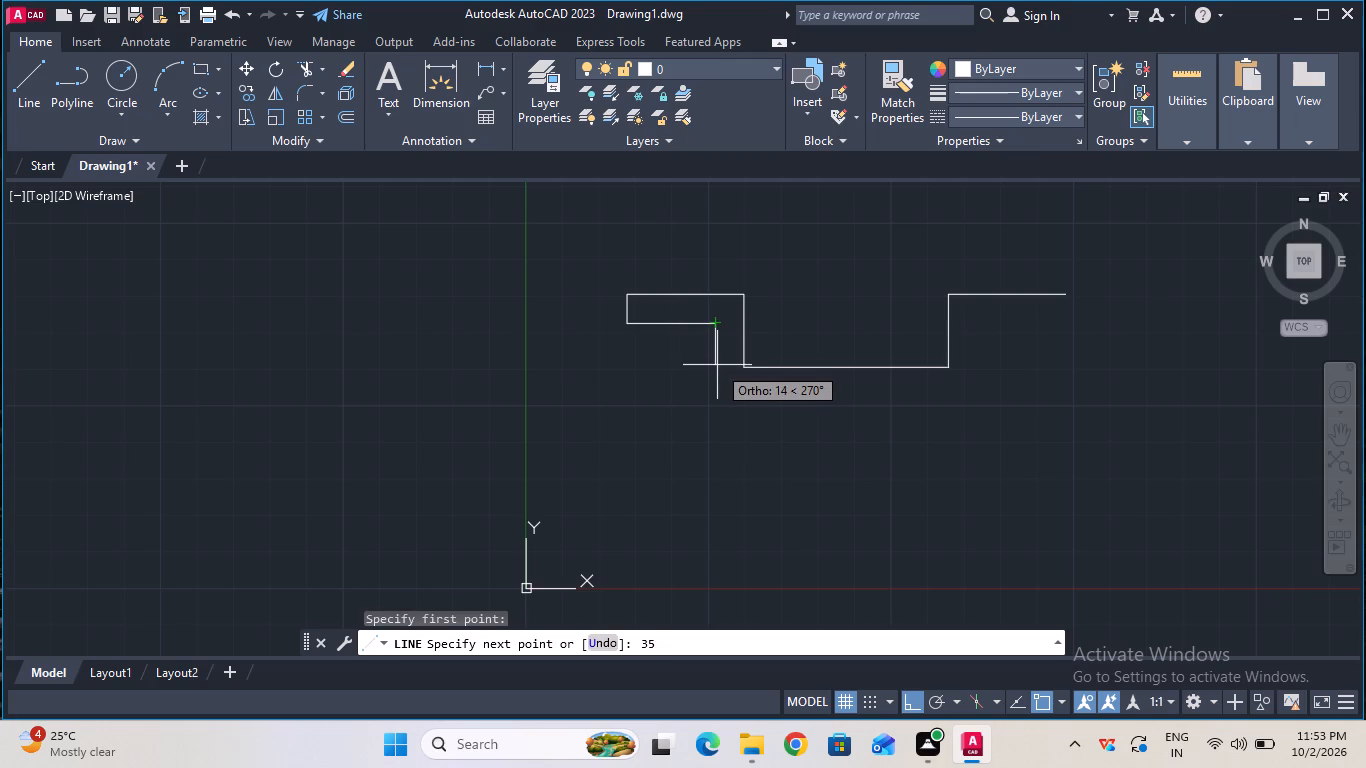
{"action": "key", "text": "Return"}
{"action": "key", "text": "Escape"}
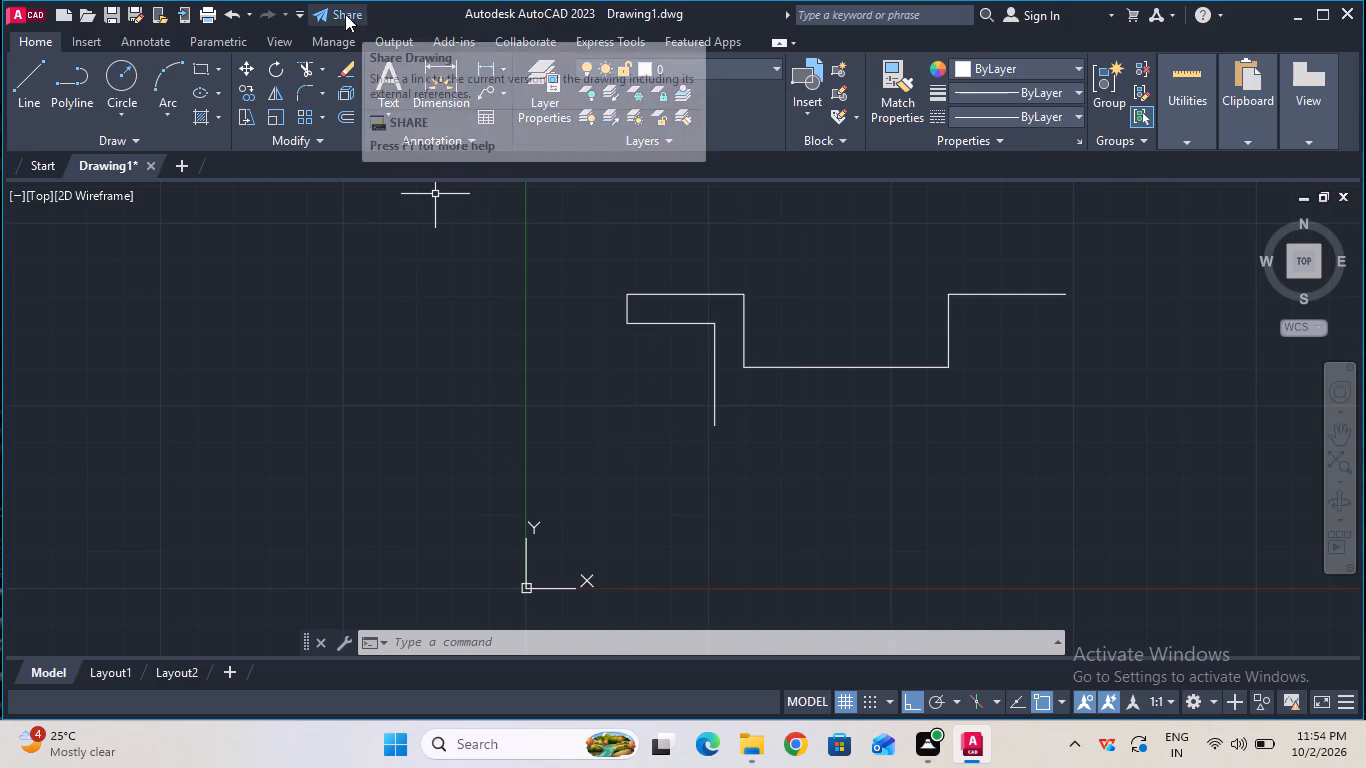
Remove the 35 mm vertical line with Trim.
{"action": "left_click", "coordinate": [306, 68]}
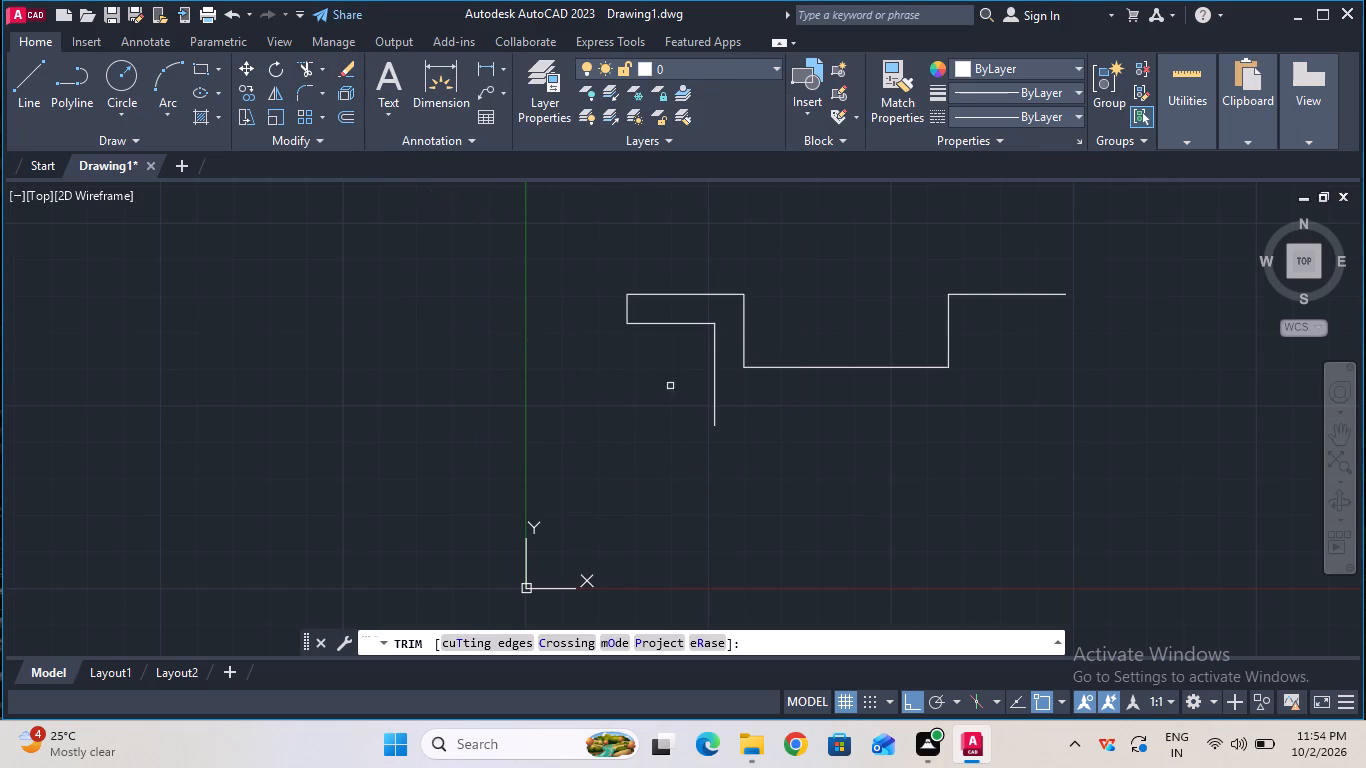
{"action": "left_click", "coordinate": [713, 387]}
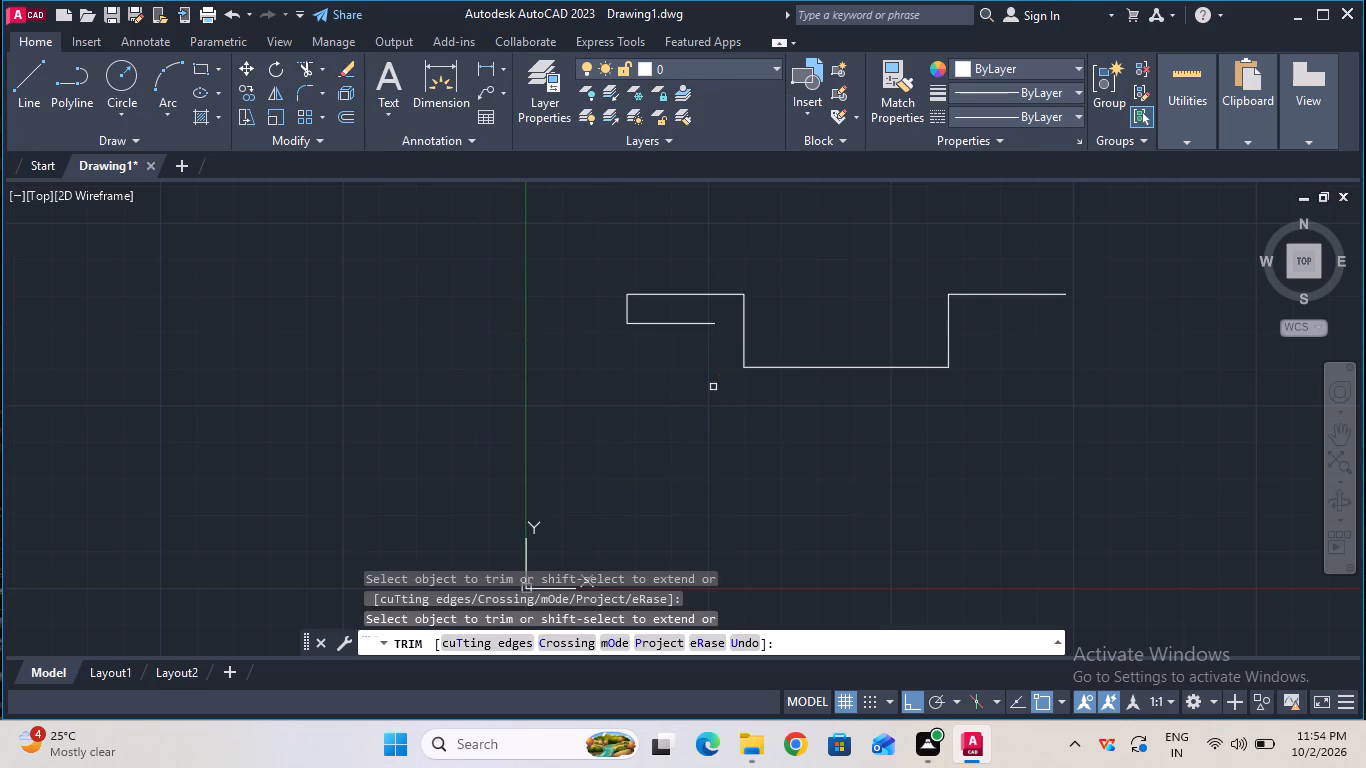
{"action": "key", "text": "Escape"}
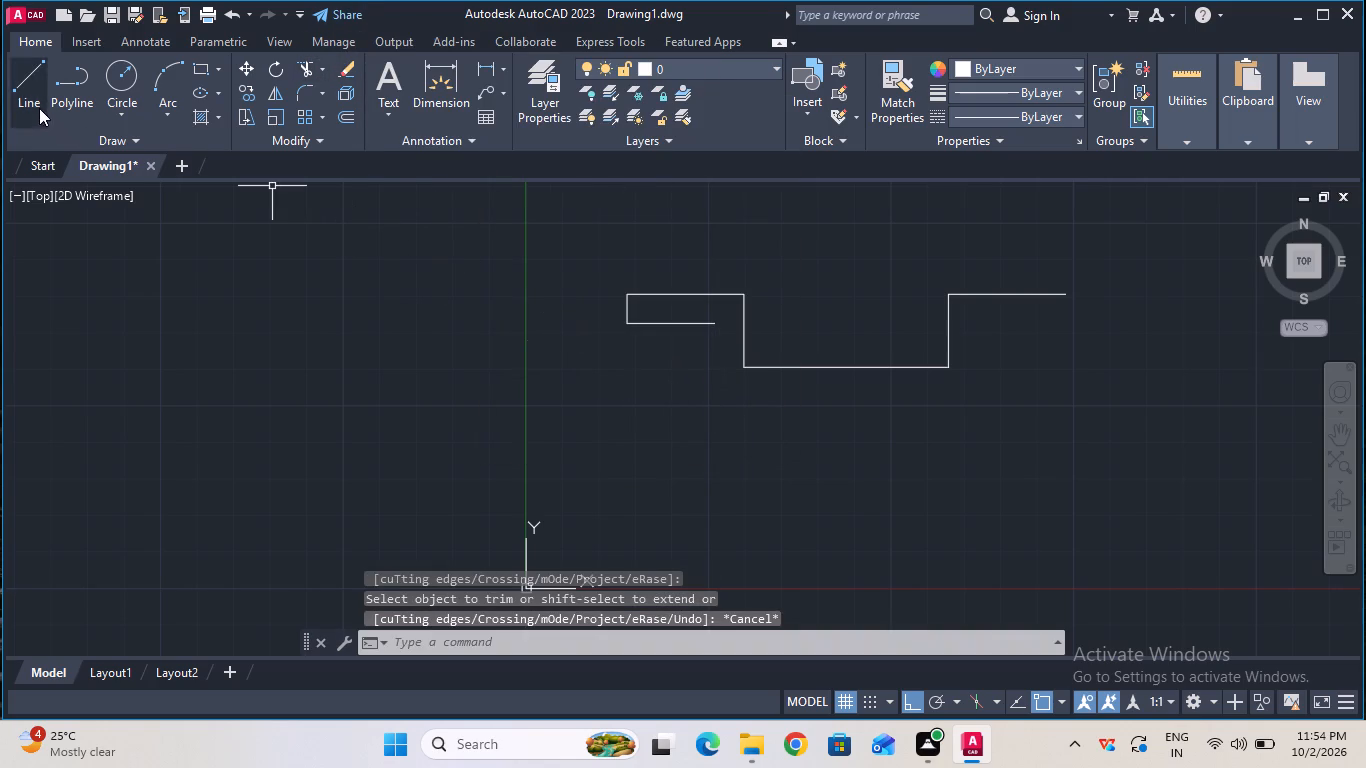
Draw a 25 mm vertical line downward from the free end of the 30 mm line.
{"action": "left_click", "coordinate": [39, 108]}
{"action": "left_click", "coordinate": [712, 327]}
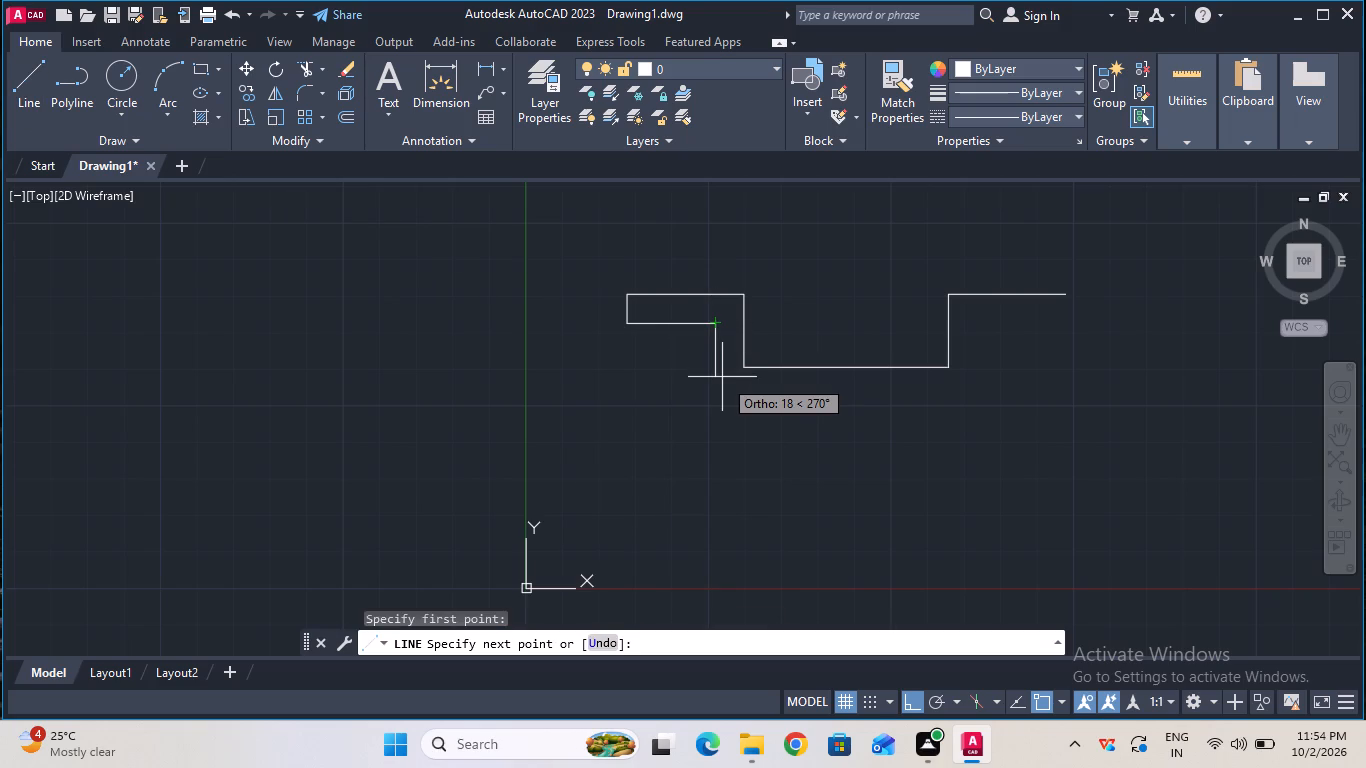
{"action": "type", "text": "25"}
{"action": "key", "text": "Return"}
{"action": "key", "text": "Escape"}
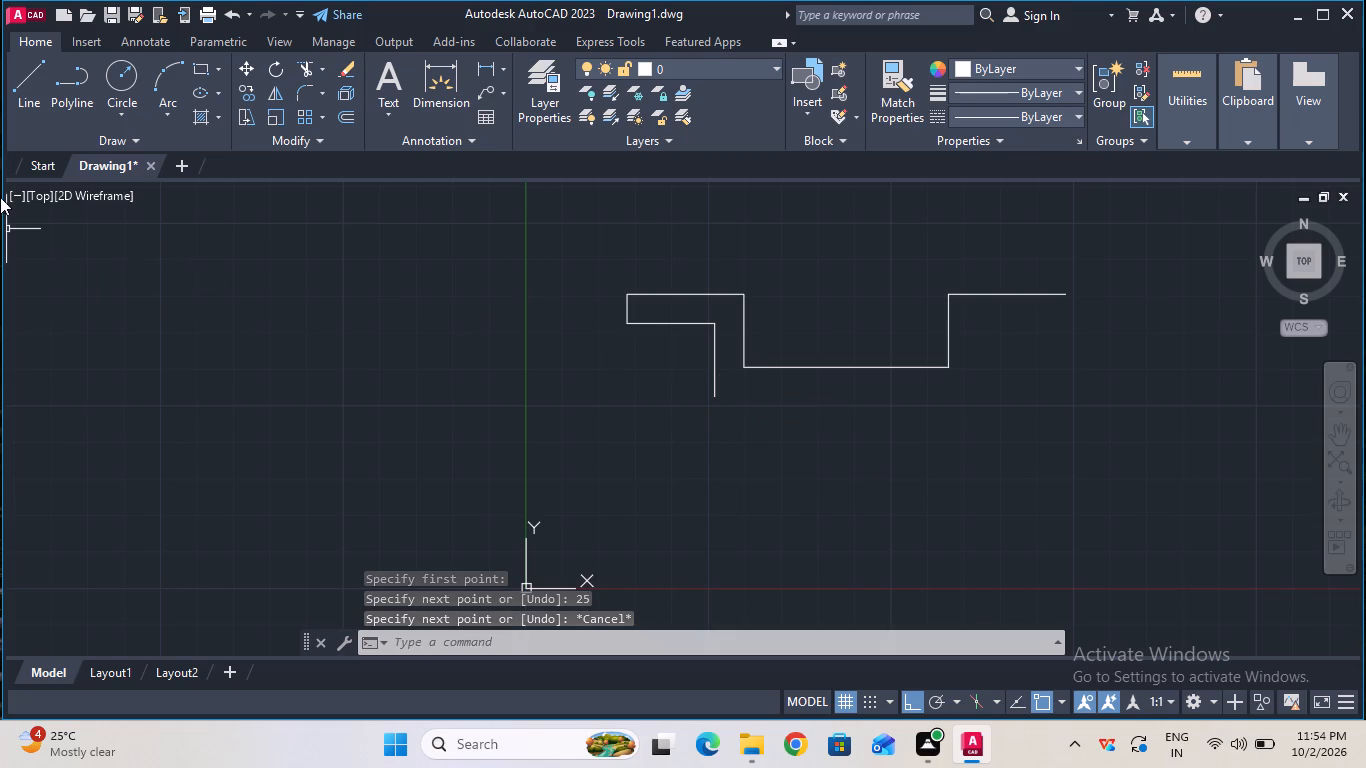
From the right outer end of the profile, draw connected lines 10 mm down, 30 mm left and 25 mm down.
{"action": "left_click", "coordinate": [34, 113]}
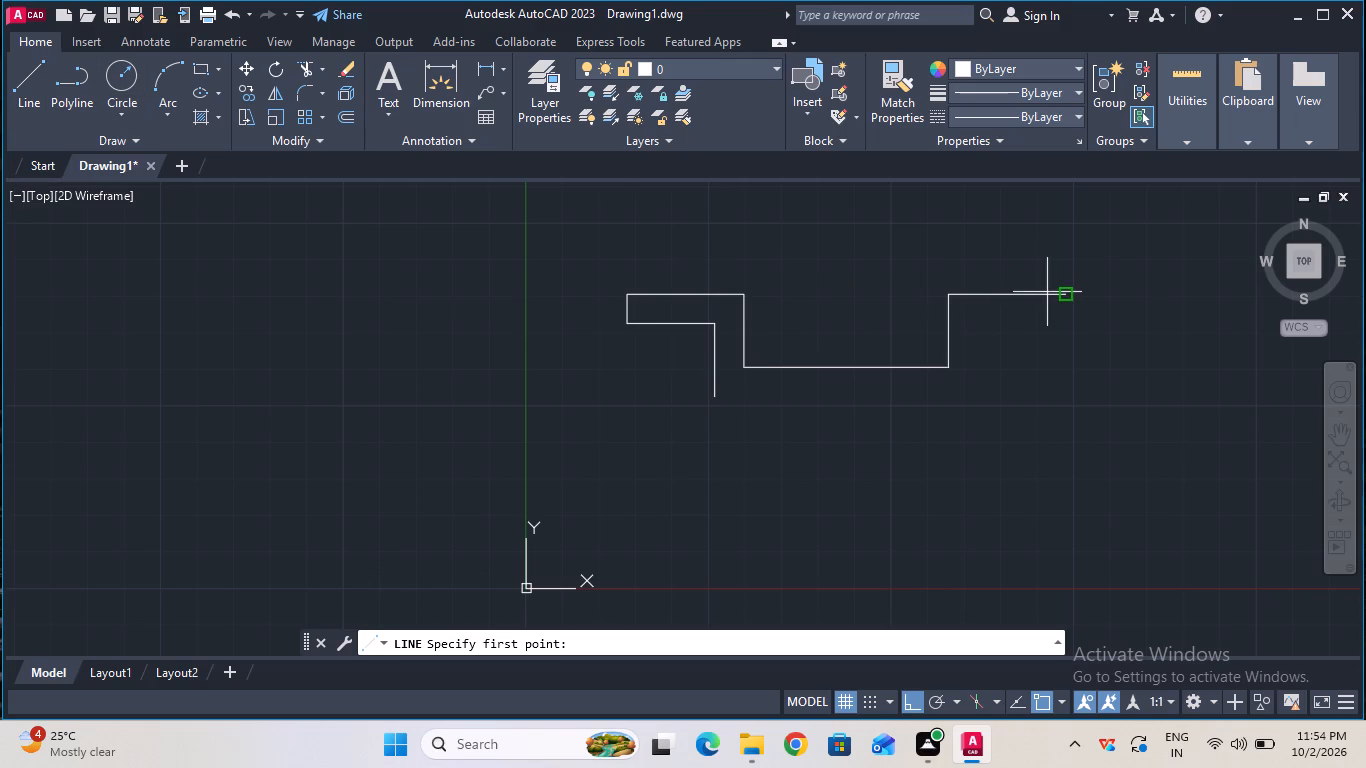
{"action": "left_click", "coordinate": [1061, 293]}
{"action": "type", "text": "10"}
{"action": "key", "text": "Return"}
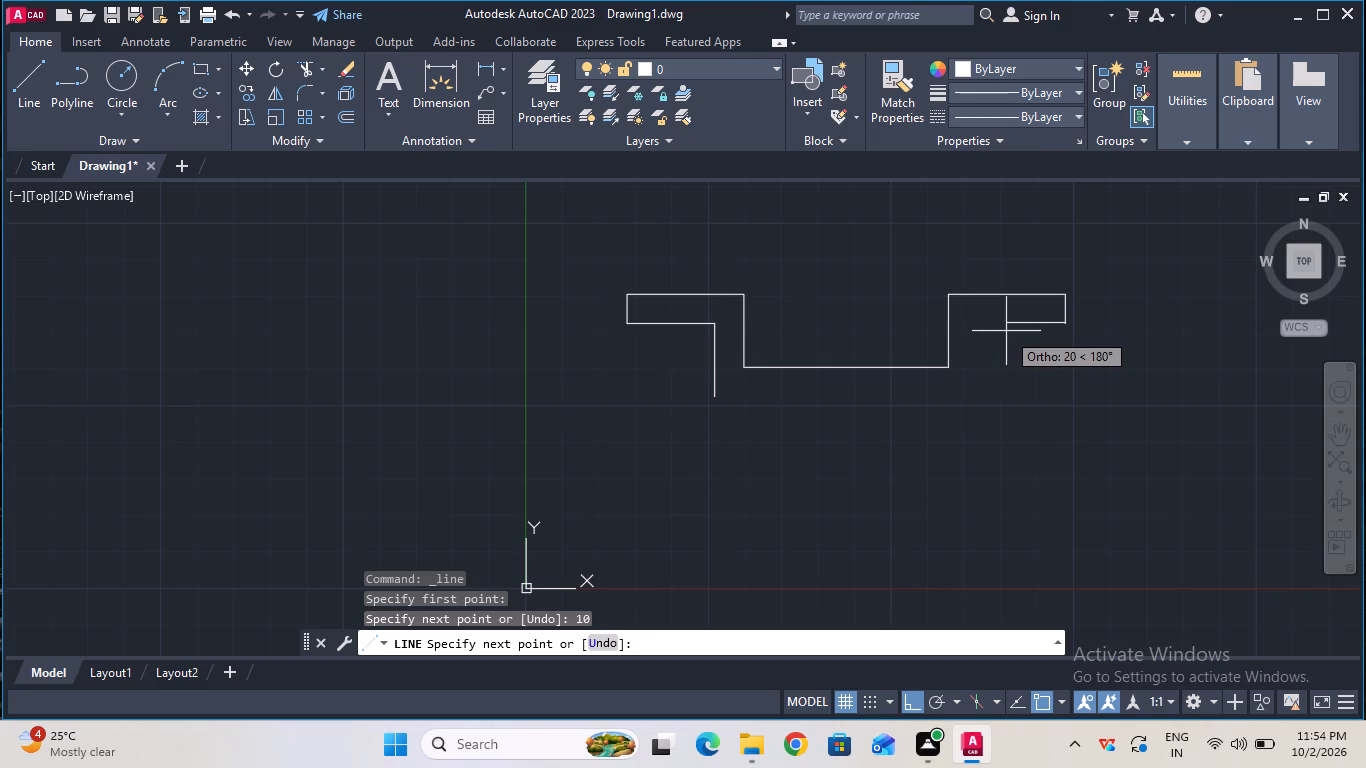
{"action": "key", "text": "3"}
{"action": "key", "text": "0"}
{"action": "key", "text": "Return"}
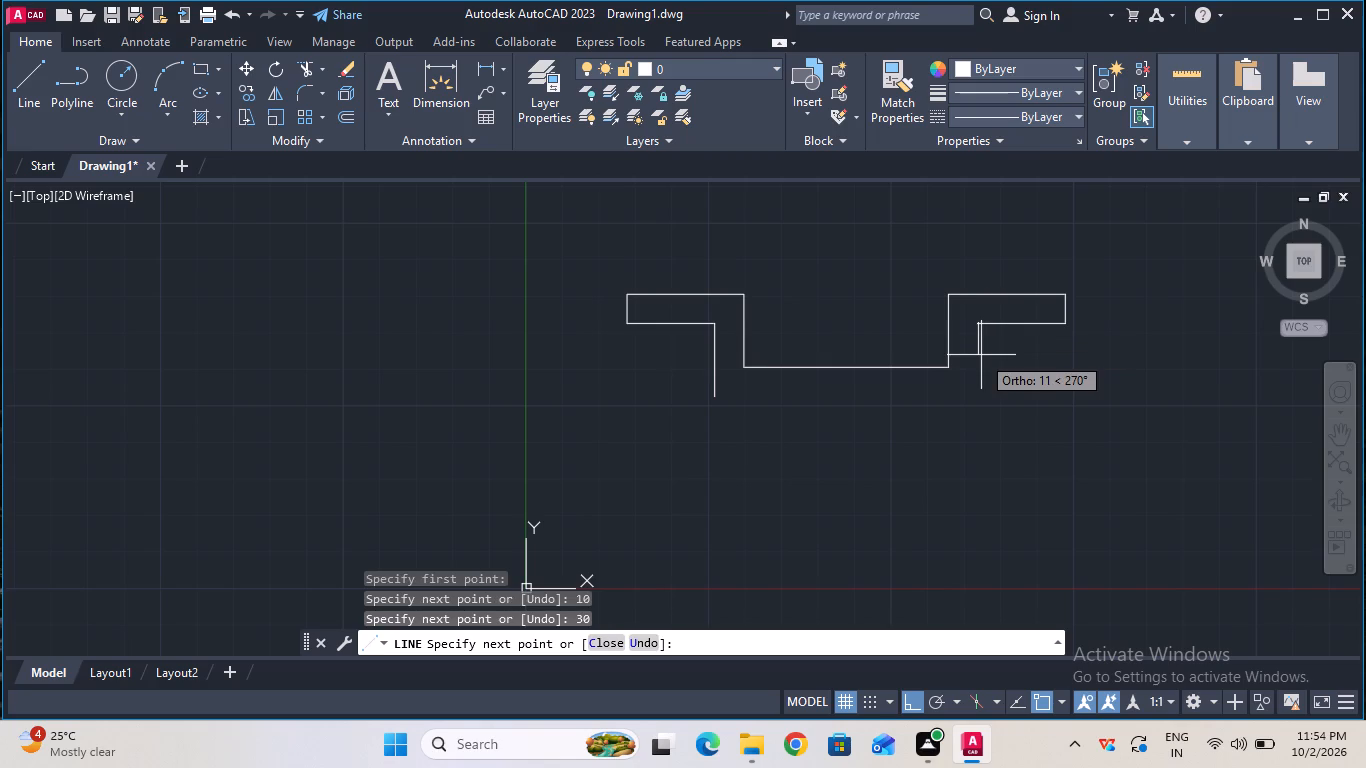
{"action": "type", "text": "25"}
{"action": "key", "text": "Return"}
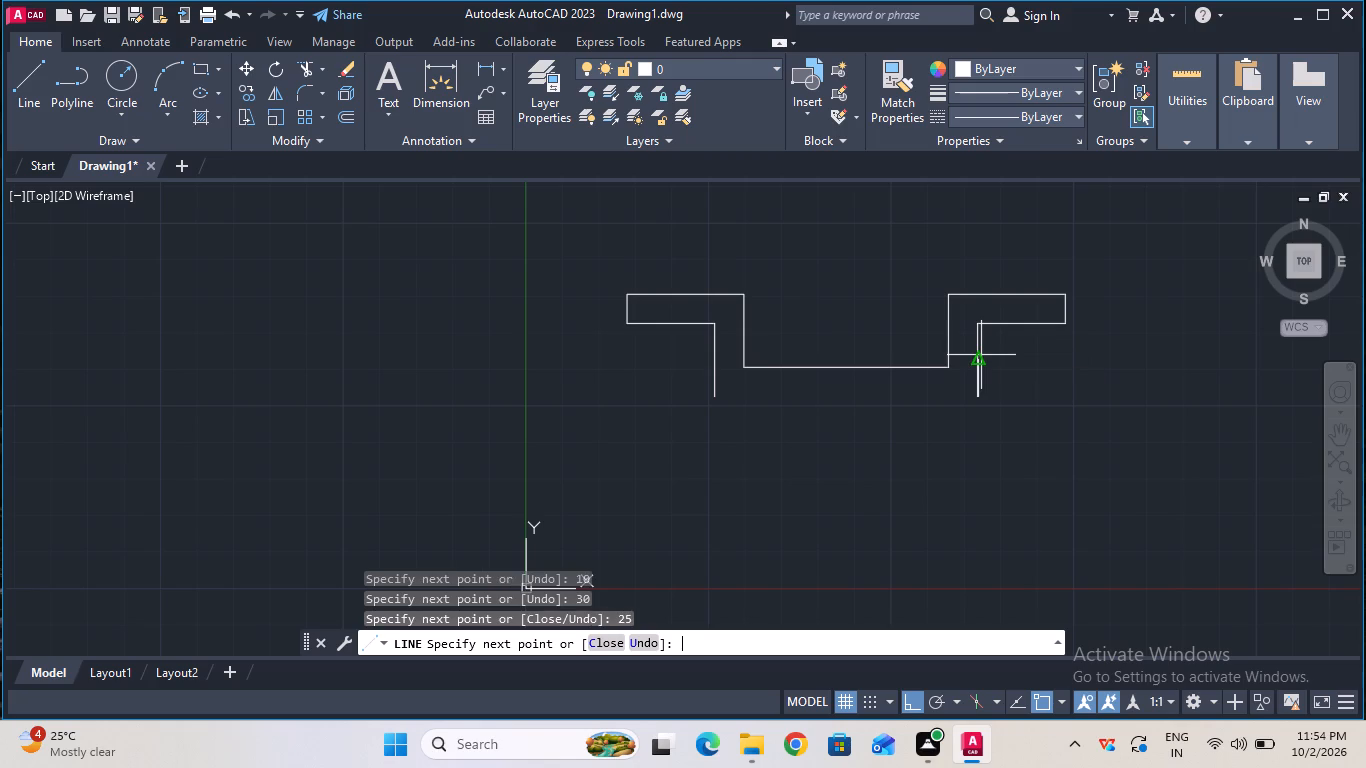
{"action": "key", "text": "Escape"}
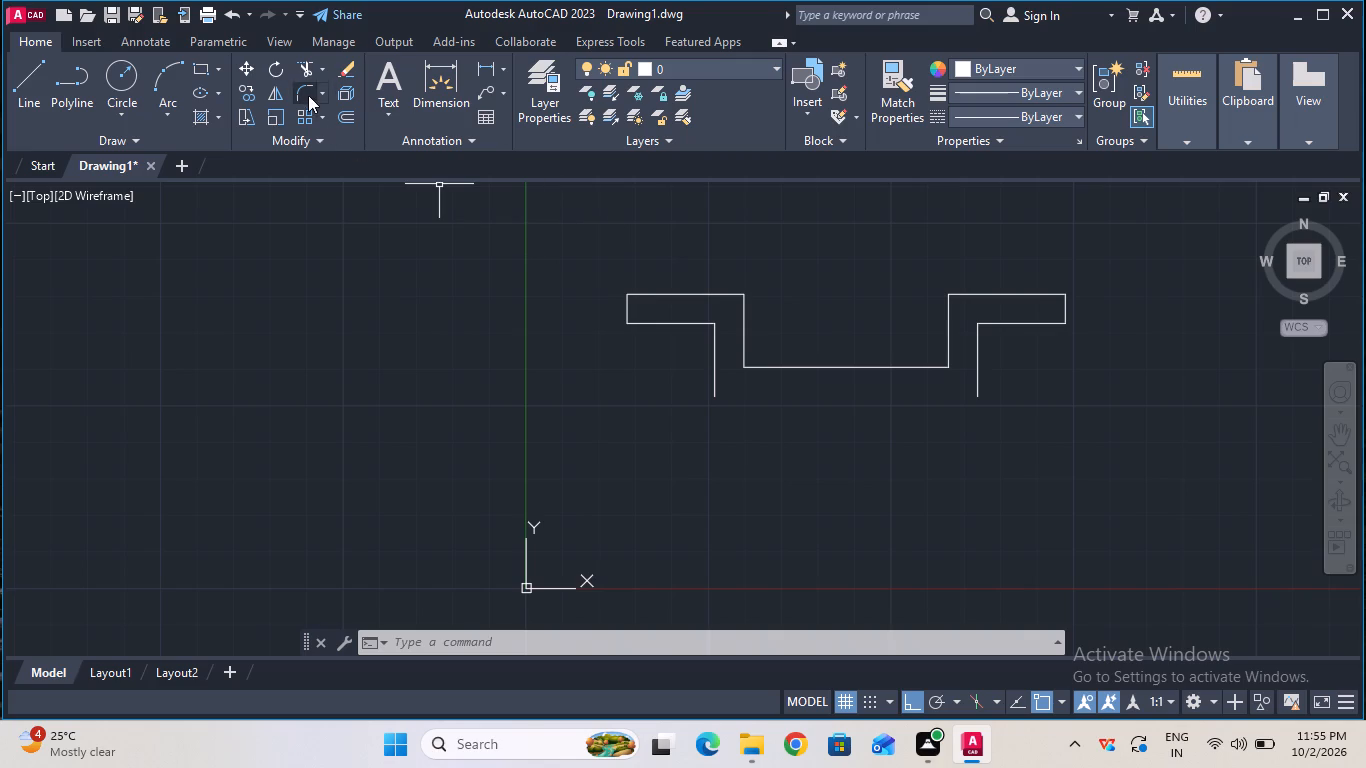
Set the linetype to CENTER and draw a horizontal line across the recess opening between its two upper inner corners.
{"action": "left_click", "coordinate": [973, 118]}
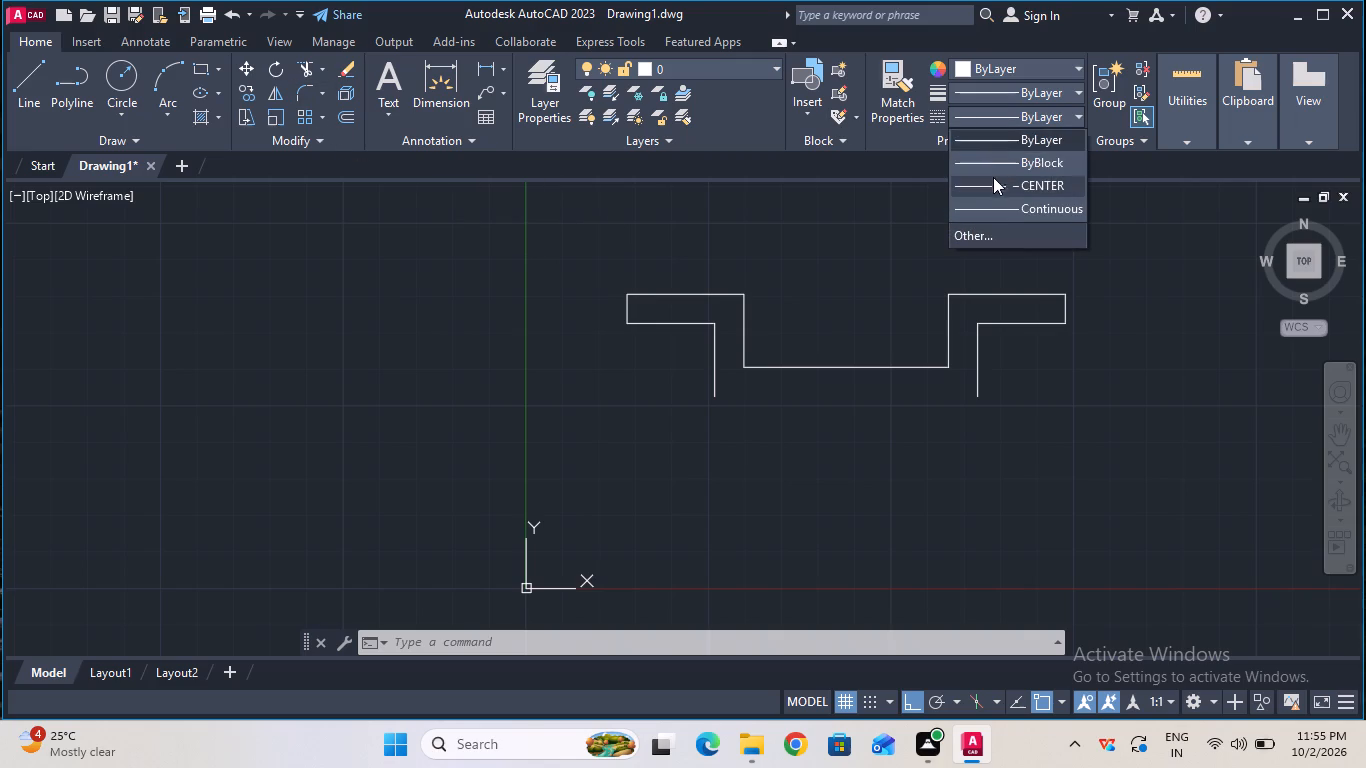
{"action": "left_click", "coordinate": [994, 179]}
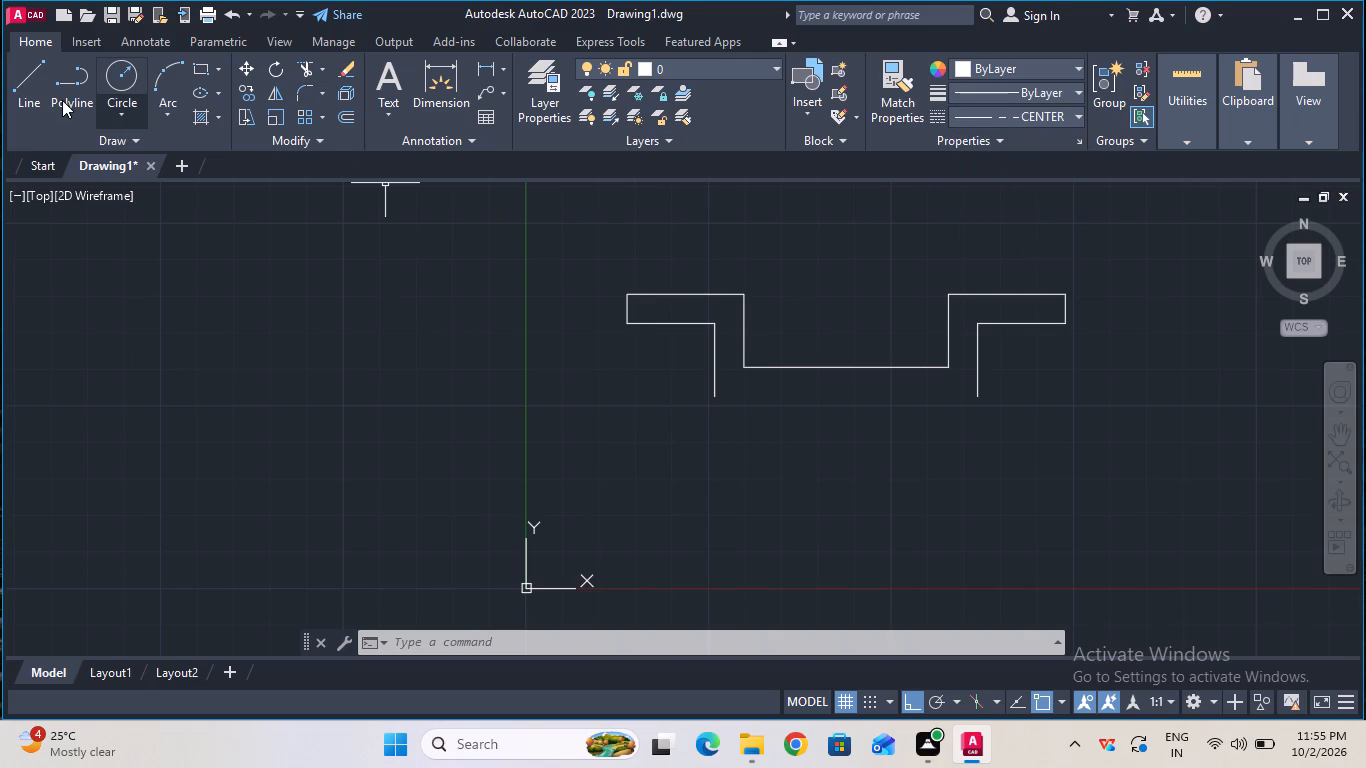
{"action": "left_click", "coordinate": [39, 97]}
{"action": "left_click", "coordinate": [747, 296]}
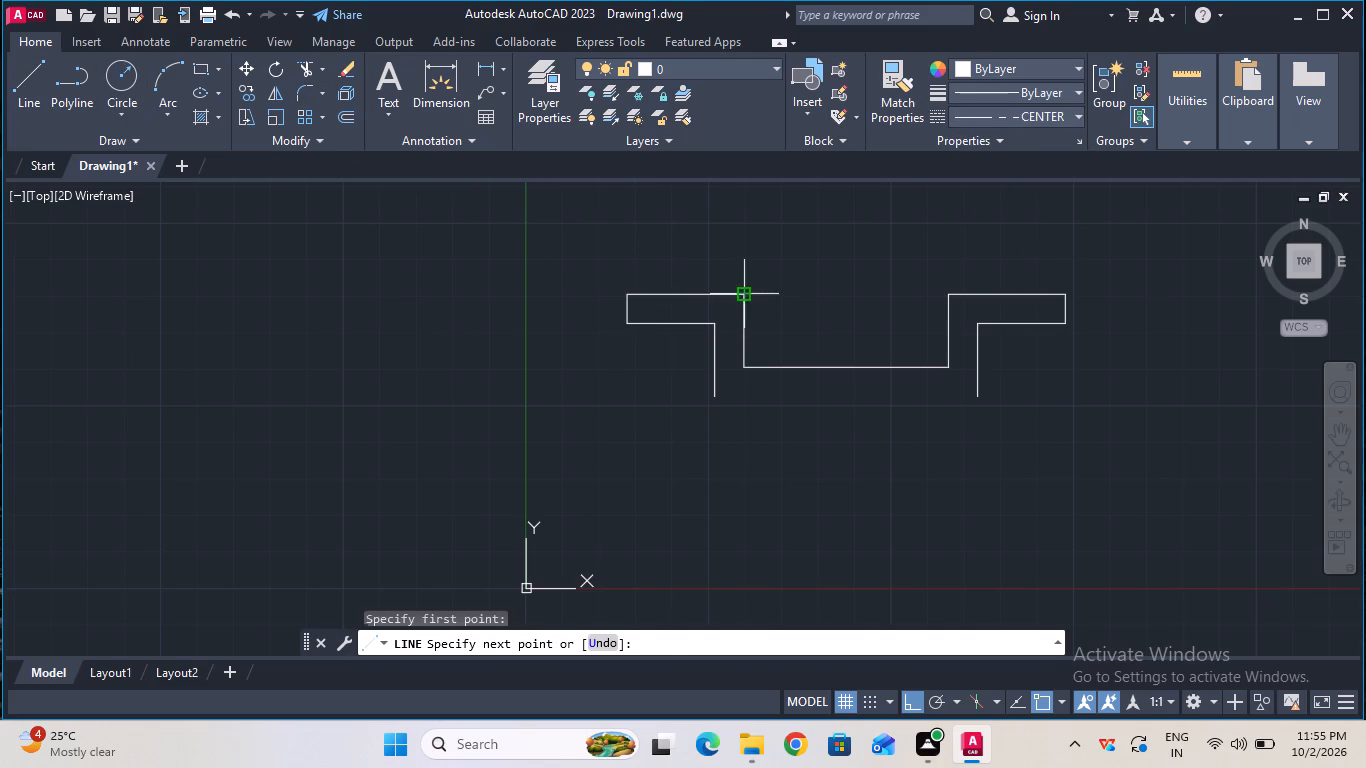
{"action": "left_click", "coordinate": [947, 299]}
{"action": "key", "text": "Escape"}
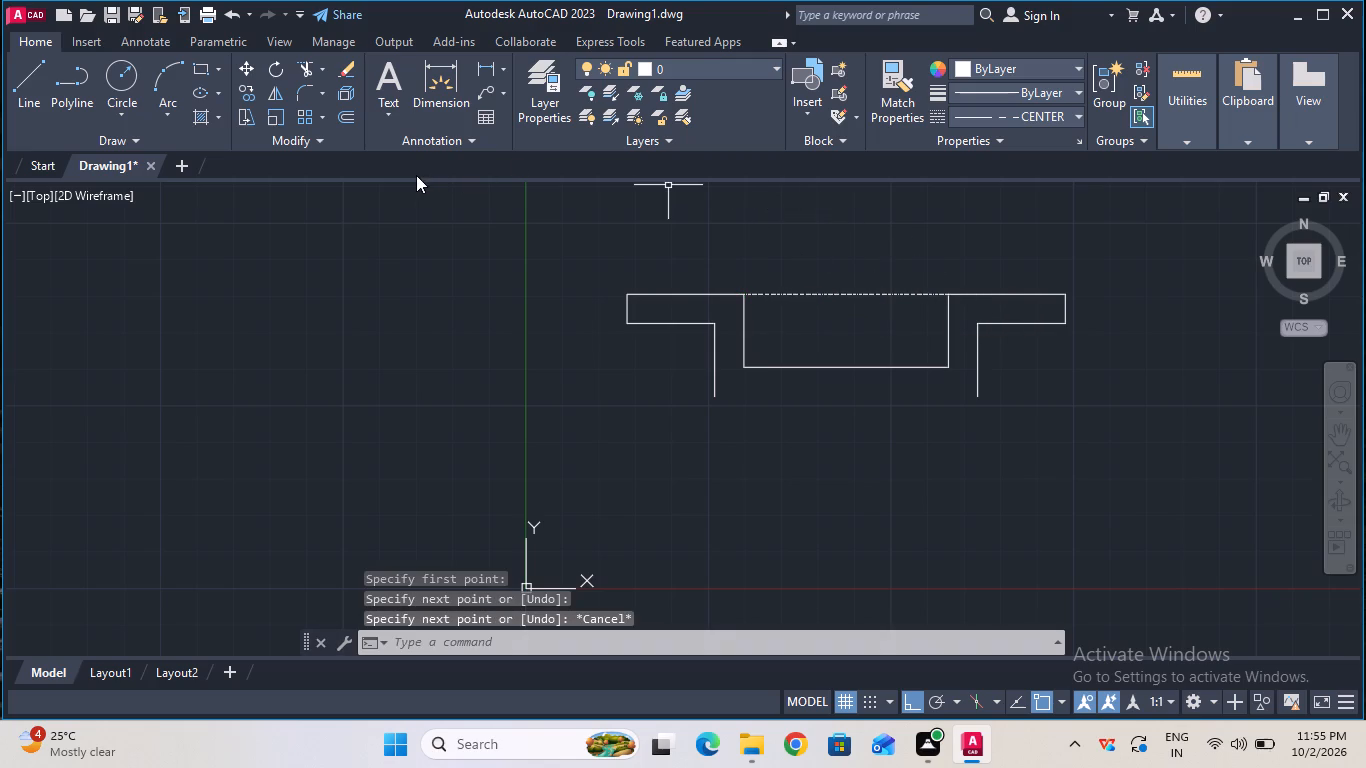
Draw a 60 mm vertical CENTER line downward from the midpoint of the horizontal center line across the recess.
{"action": "left_click", "coordinate": [33, 92]}
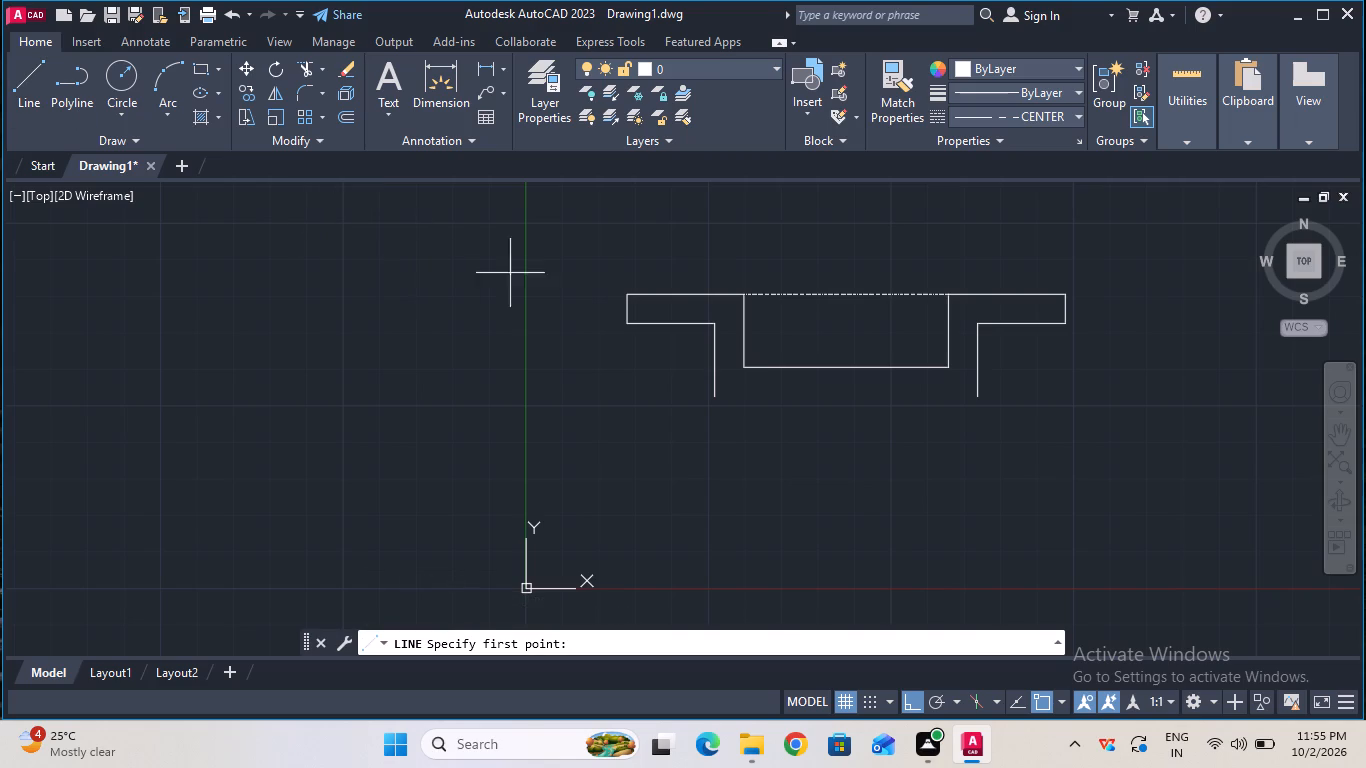
{"action": "left_click", "coordinate": [845, 298]}
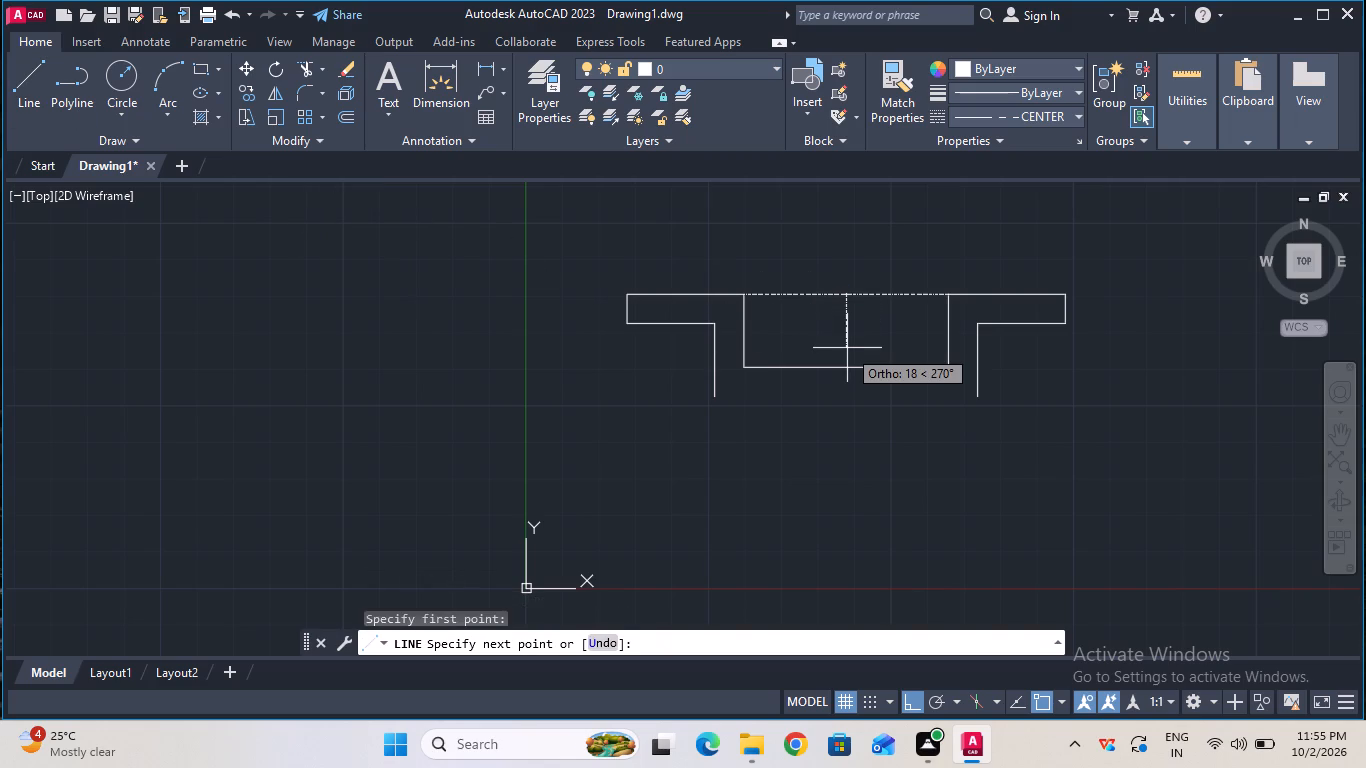
{"action": "type", "text": "60"}
{"action": "key", "text": "Return"}
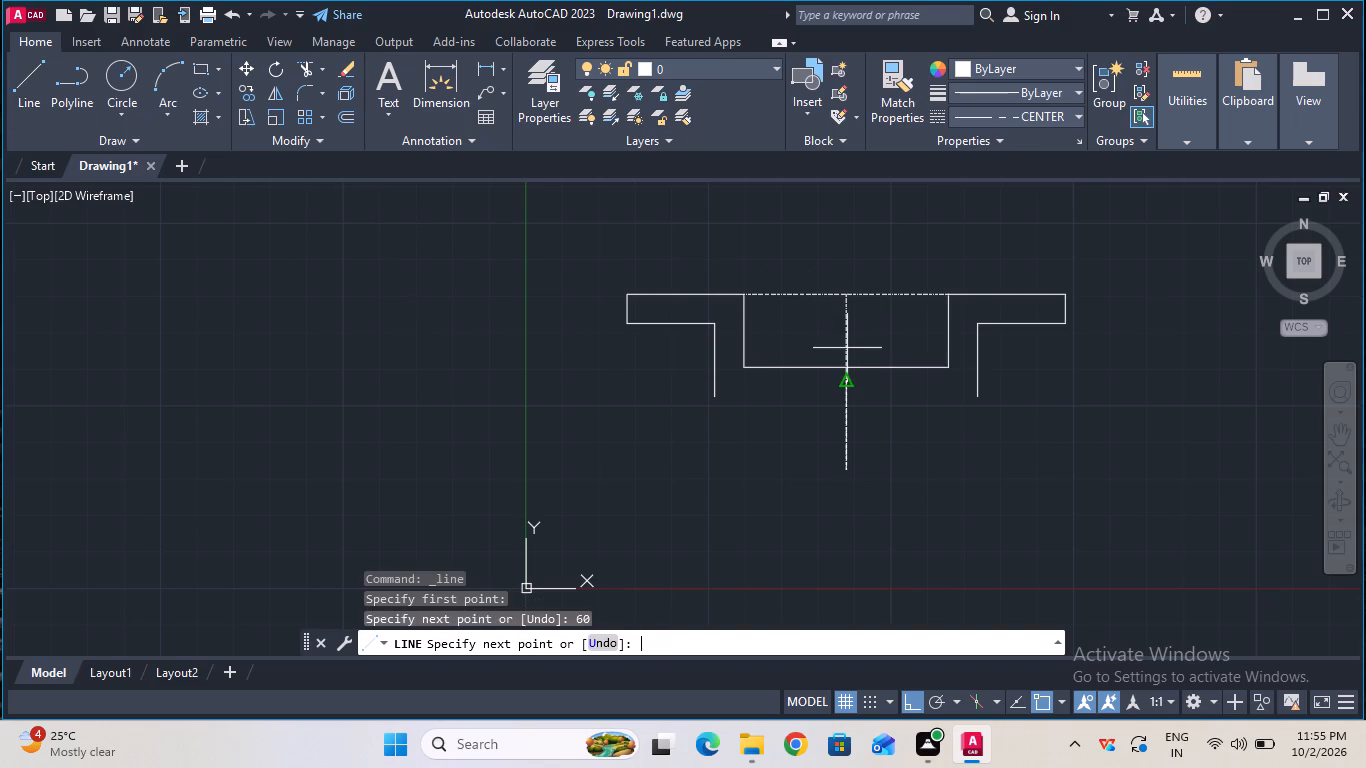
{"action": "key", "text": "Escape"}
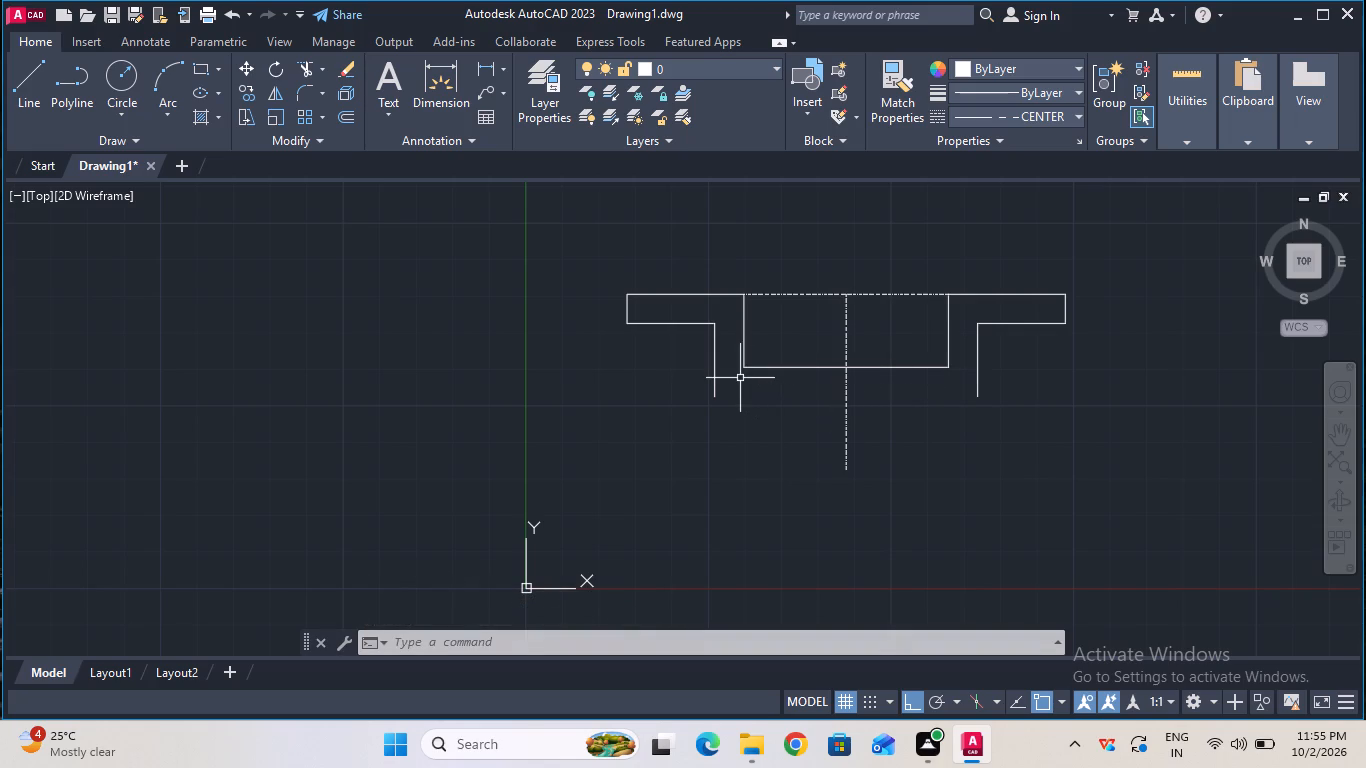
Set the linetype to ByBlock and draw a circle of radius 25 mm centered on the lower end of the vertical center line.
{"action": "left_click", "coordinate": [1049, 118]}
{"action": "left_click", "coordinate": [1053, 164]}
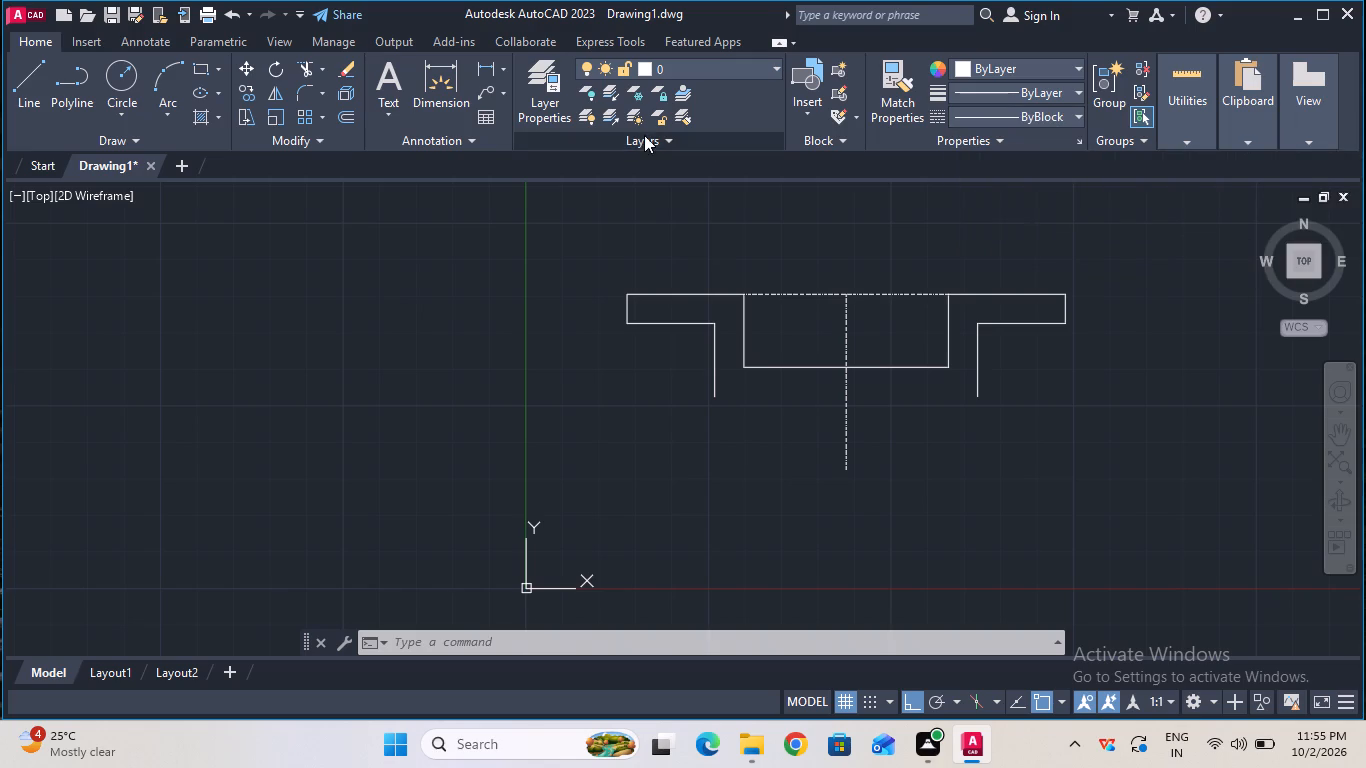
{"action": "left_click", "coordinate": [137, 83]}
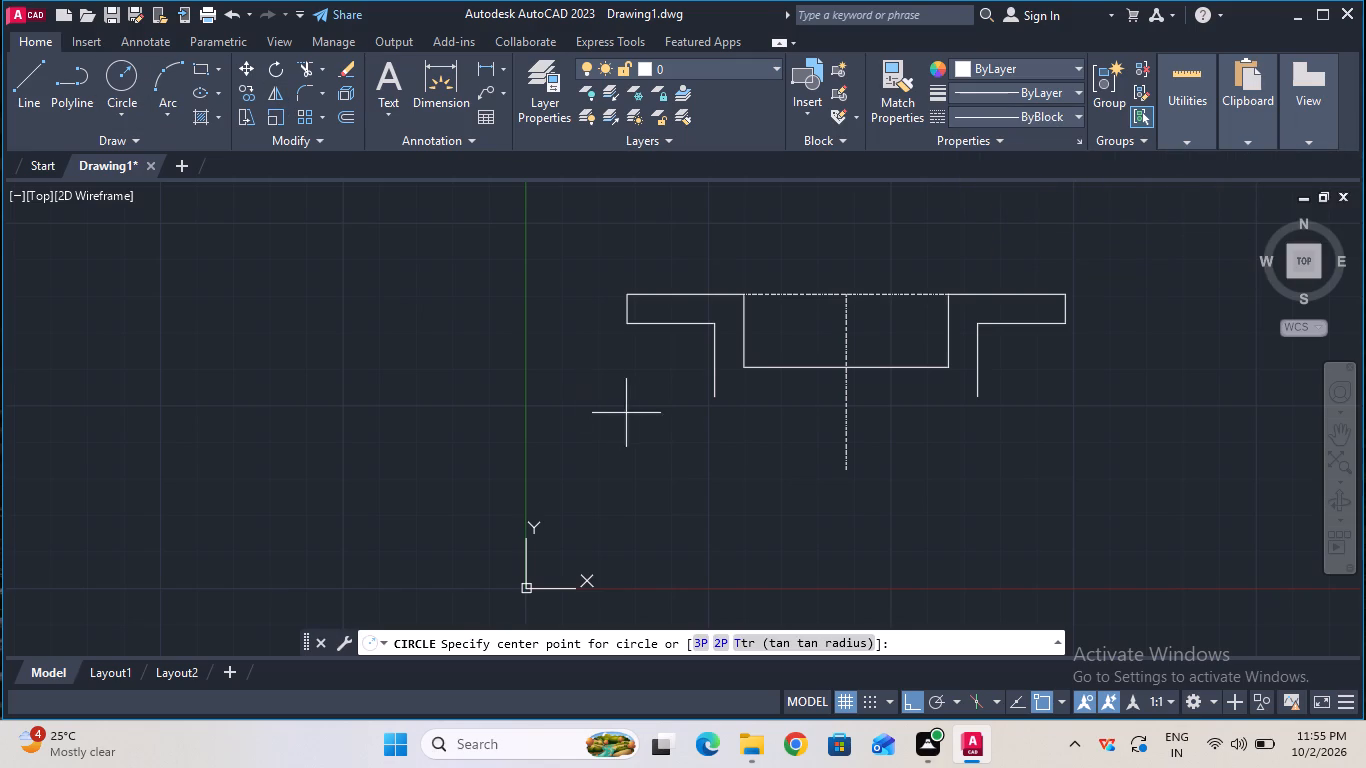
{"action": "left_click", "coordinate": [848, 471]}
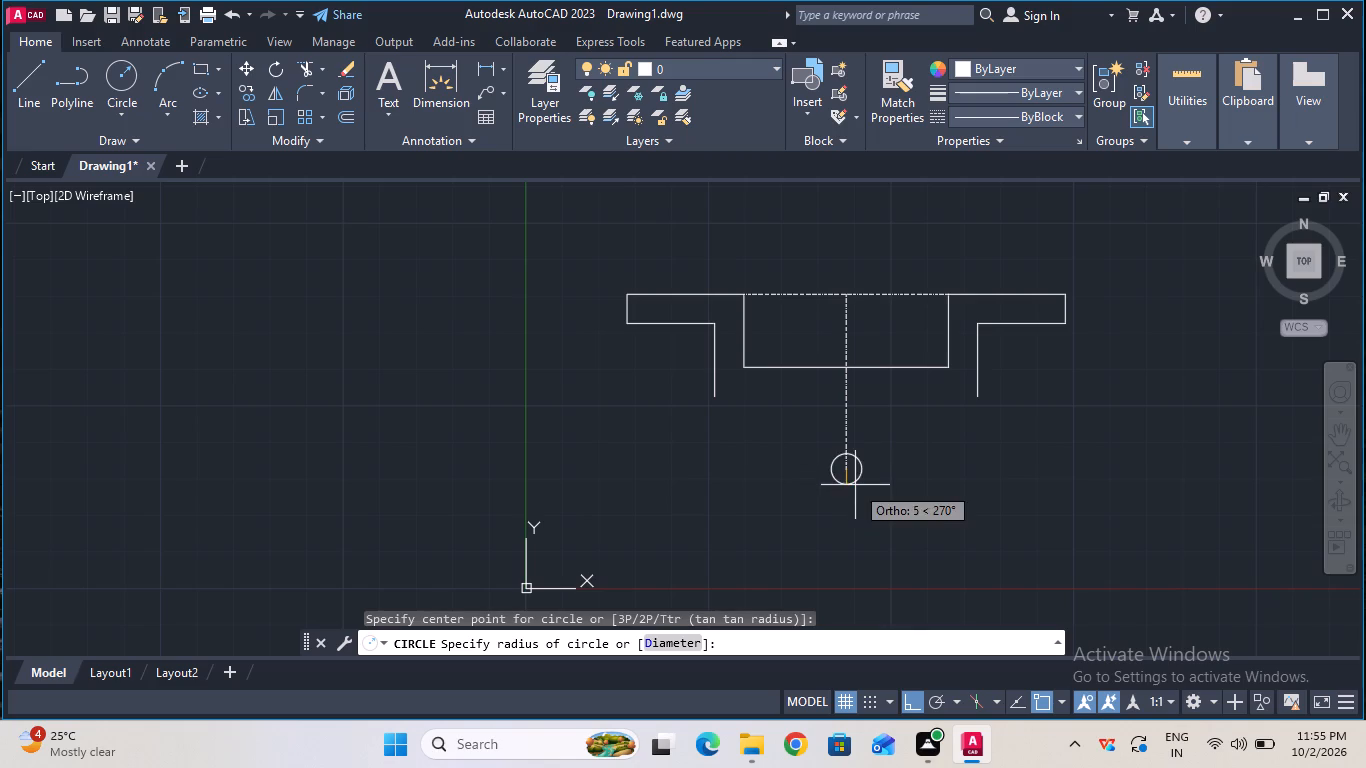
{"action": "type", "text": "25"}
{"action": "key", "text": "Return"}
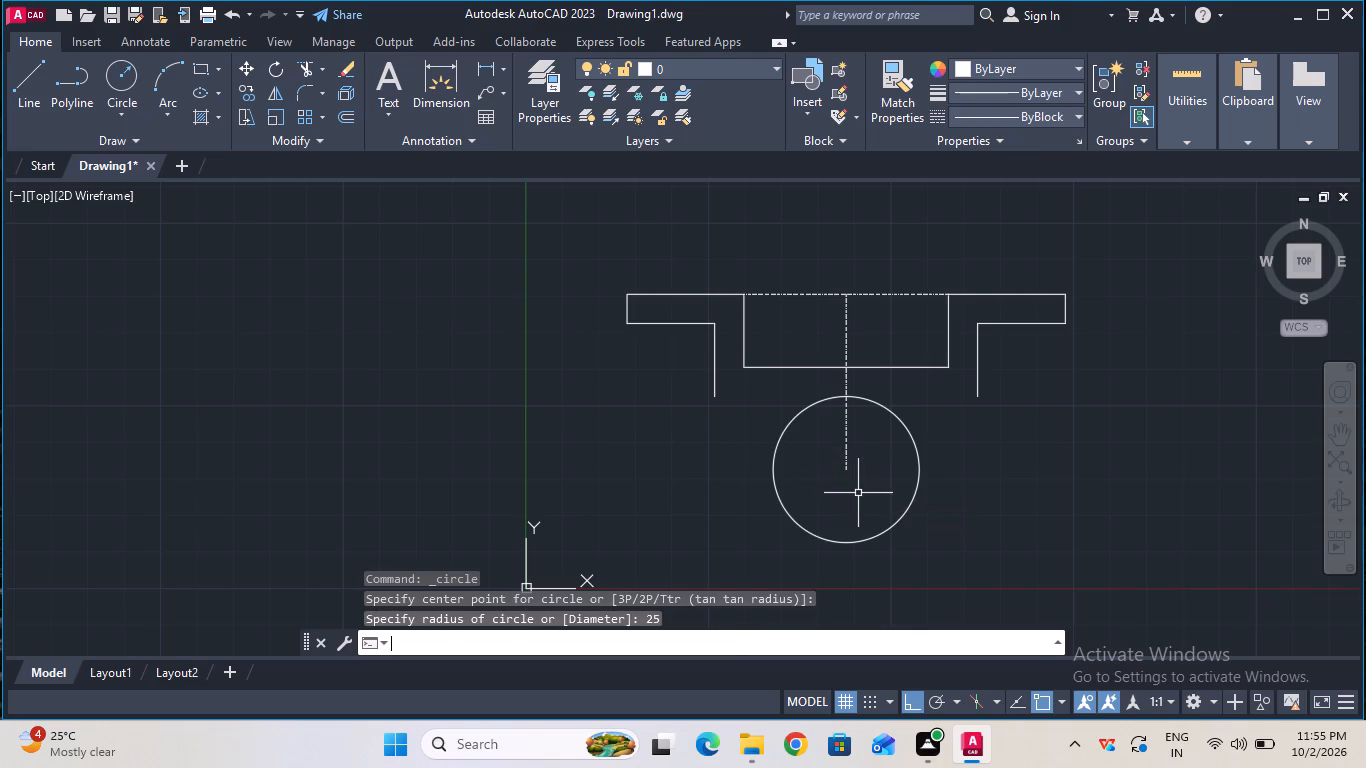
{"action": "key", "text": "Escape"}
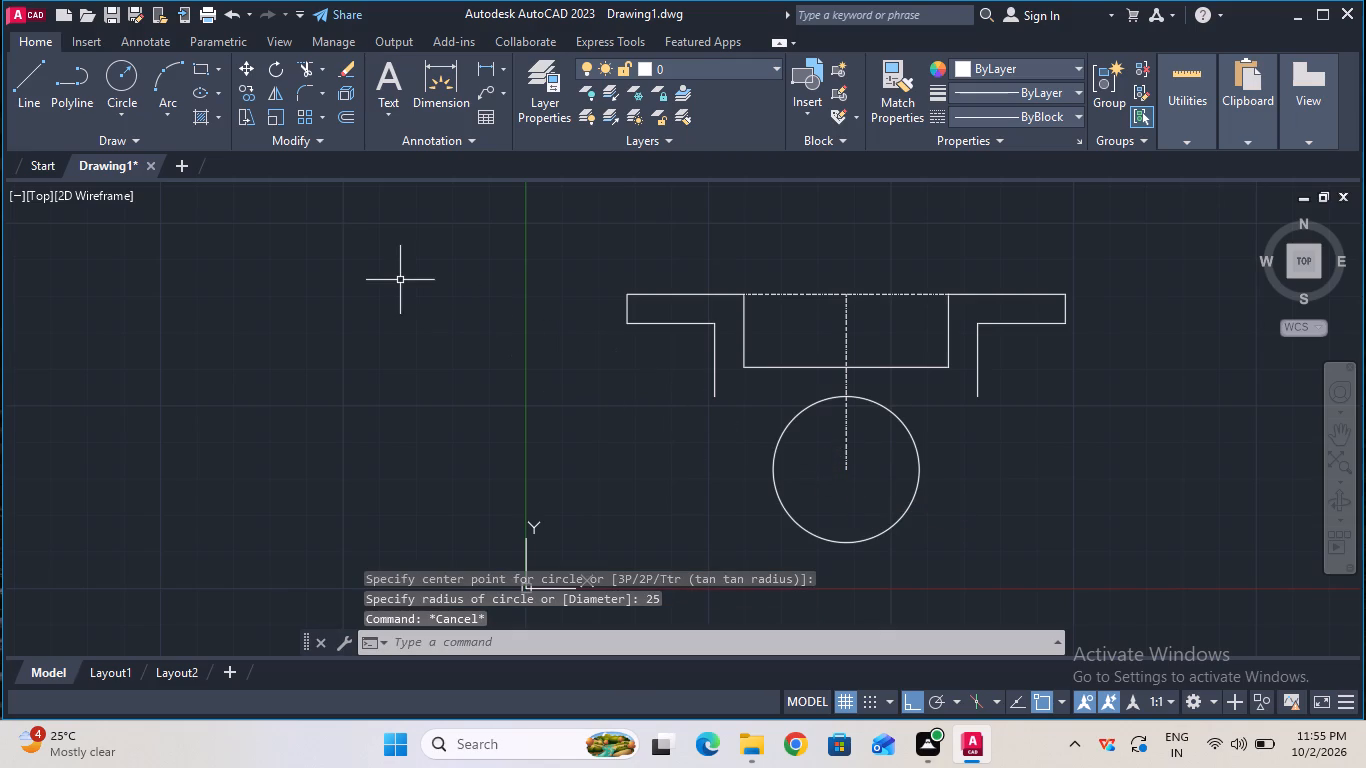
Draw a concentric circle of radius 16 mm inside the 25 mm radius circle.
{"action": "left_click", "coordinate": [127, 85]}
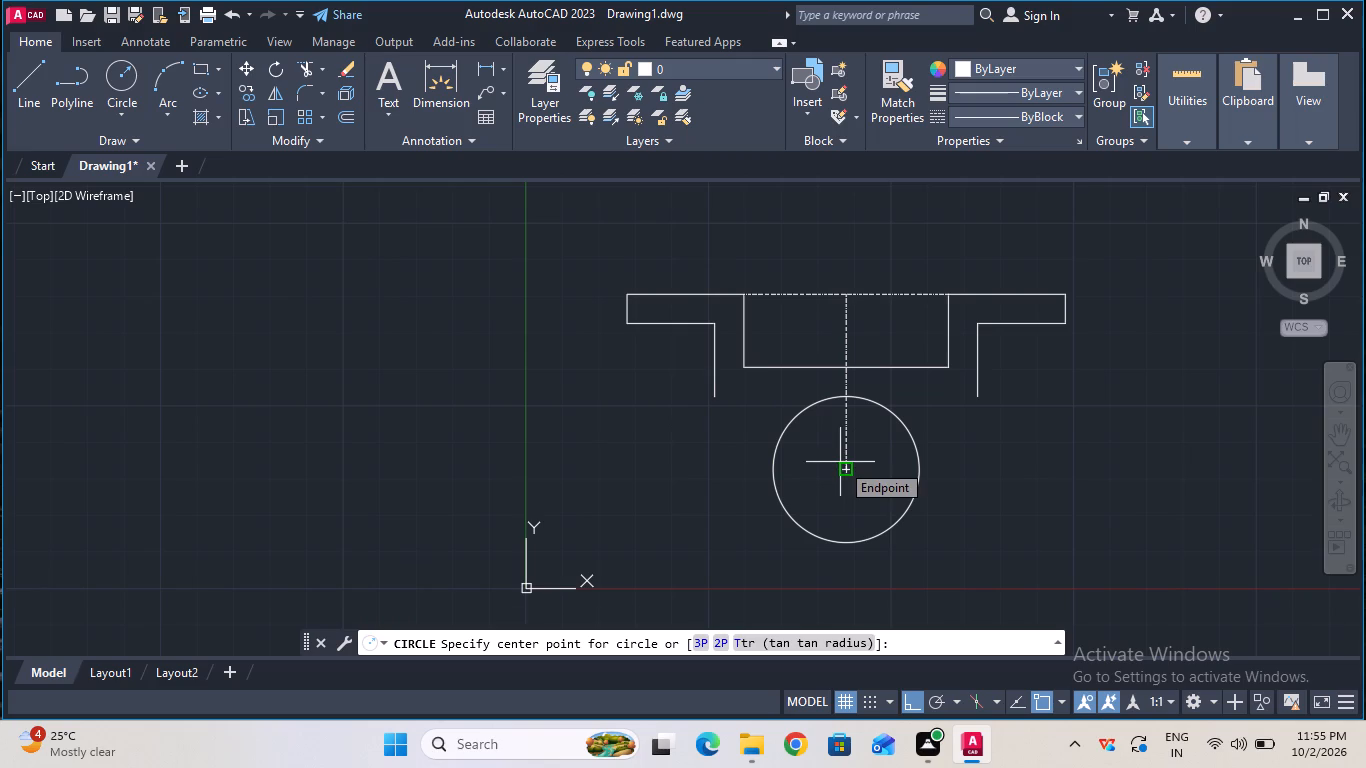
{"action": "left_click", "coordinate": [847, 470]}
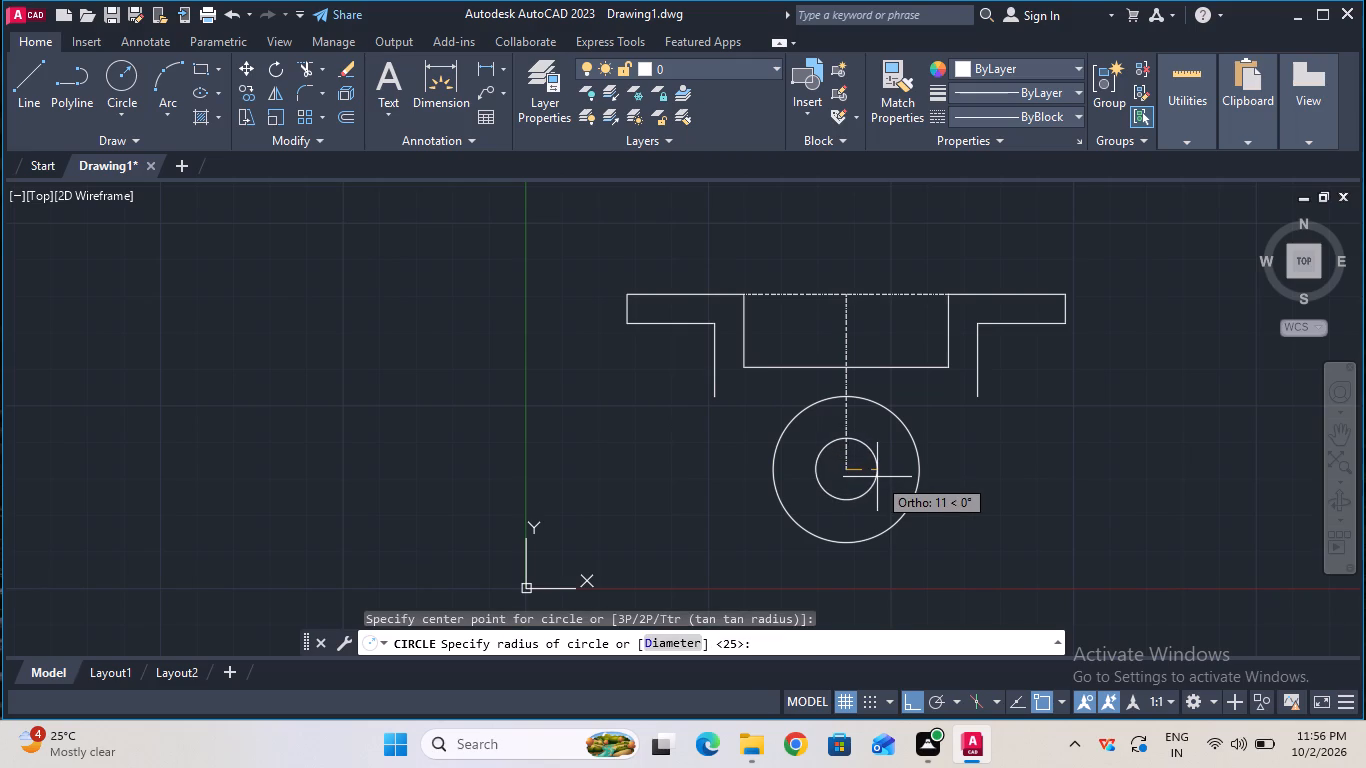
{"action": "key", "text": "1"}
{"action": "key", "text": "6"}
{"action": "key", "text": "Return"}
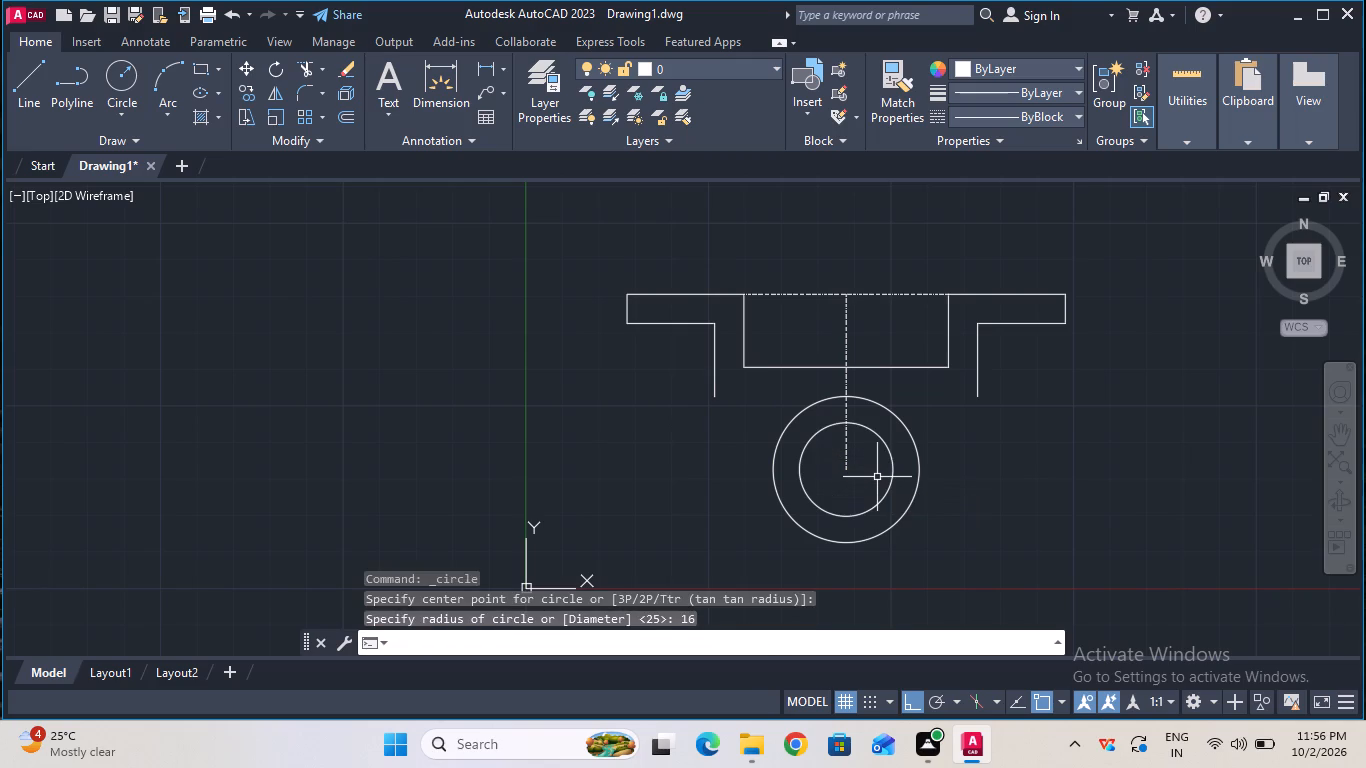
{"action": "key", "text": "Escape"}
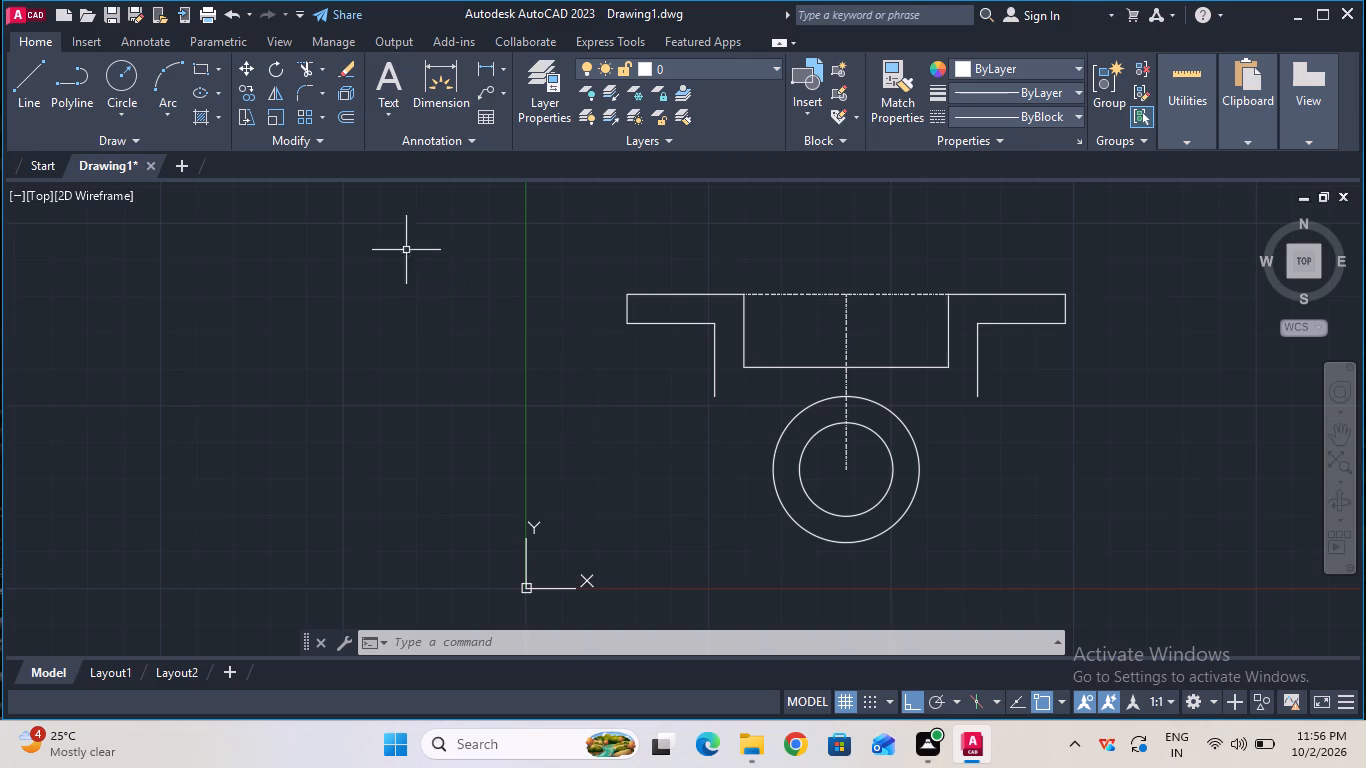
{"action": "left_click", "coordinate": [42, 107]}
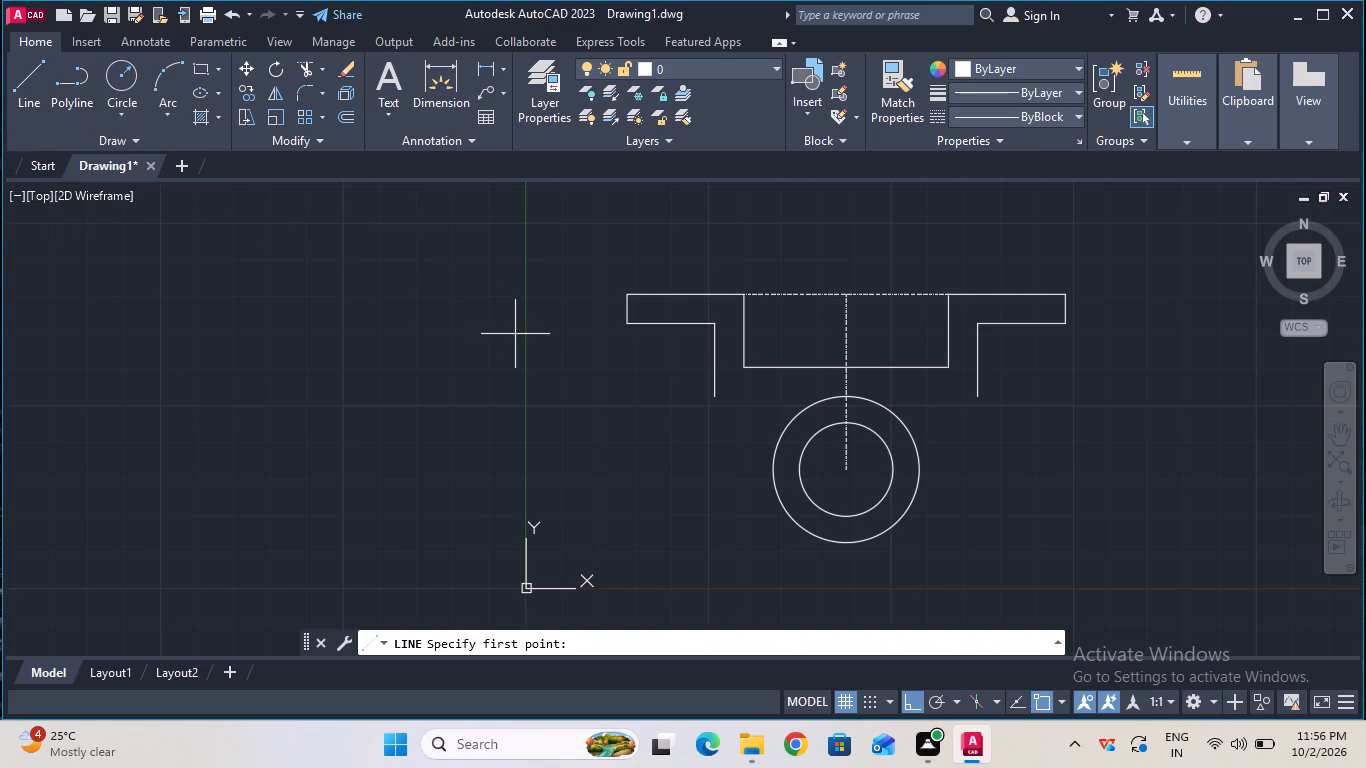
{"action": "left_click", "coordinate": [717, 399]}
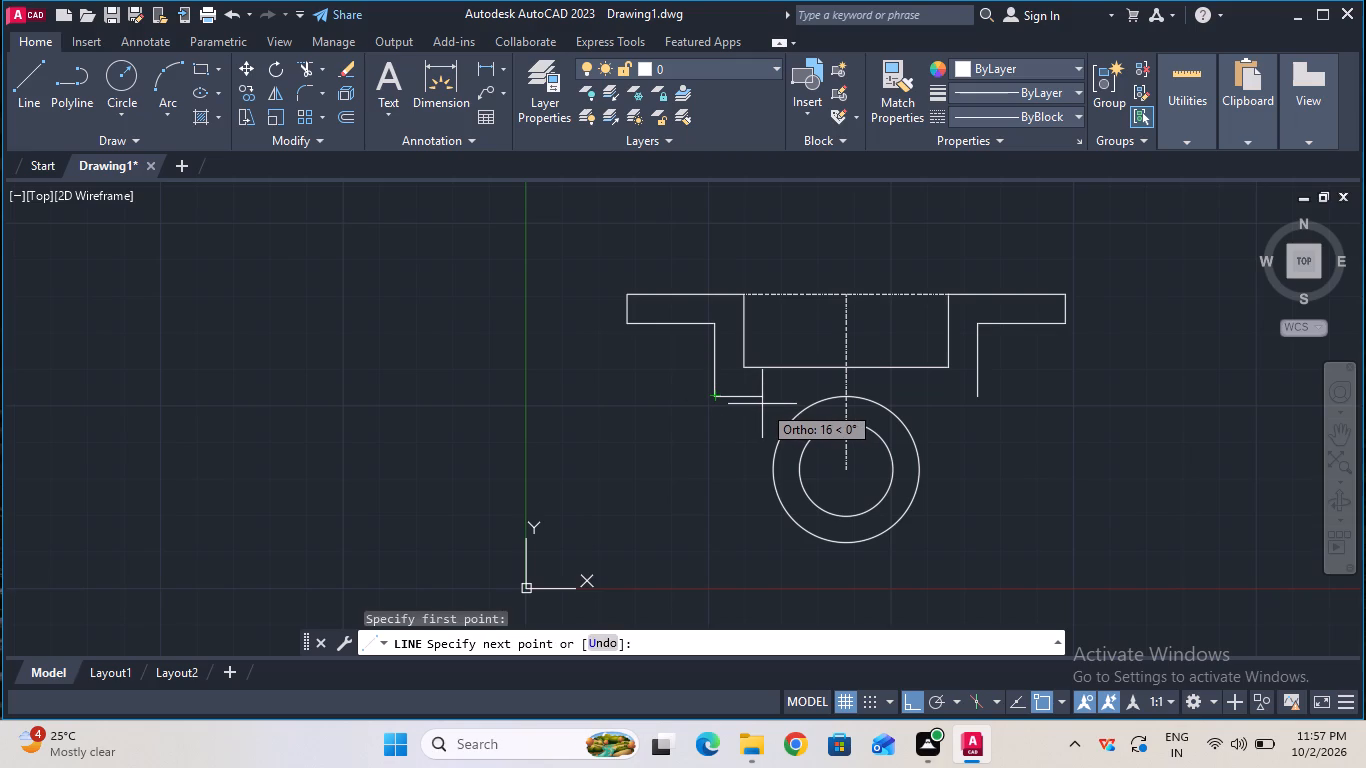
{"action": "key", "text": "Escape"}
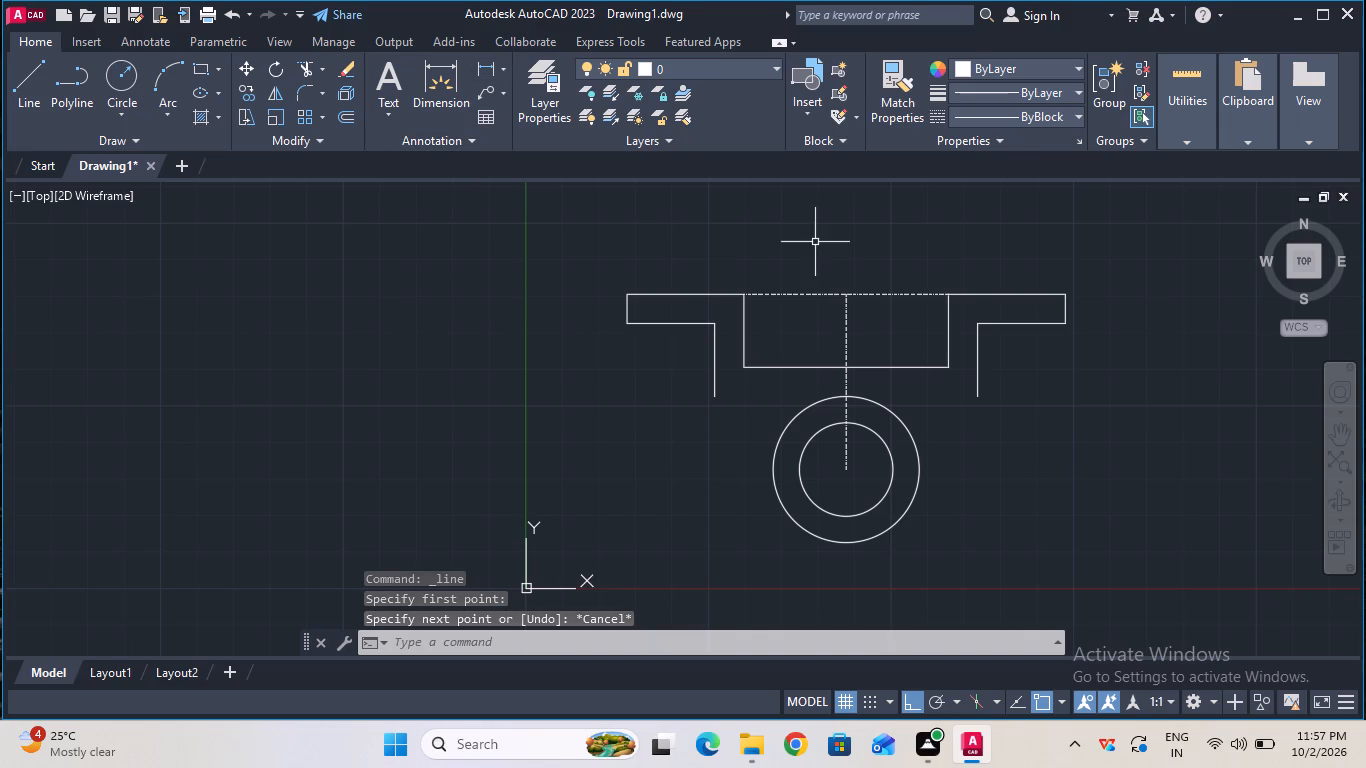
Set the linetype to CENTER and draw a horizontal line from the circles' center to the left edge of the outer circle.
{"action": "left_click", "coordinate": [1030, 118]}
{"action": "left_click", "coordinate": [1035, 182]}
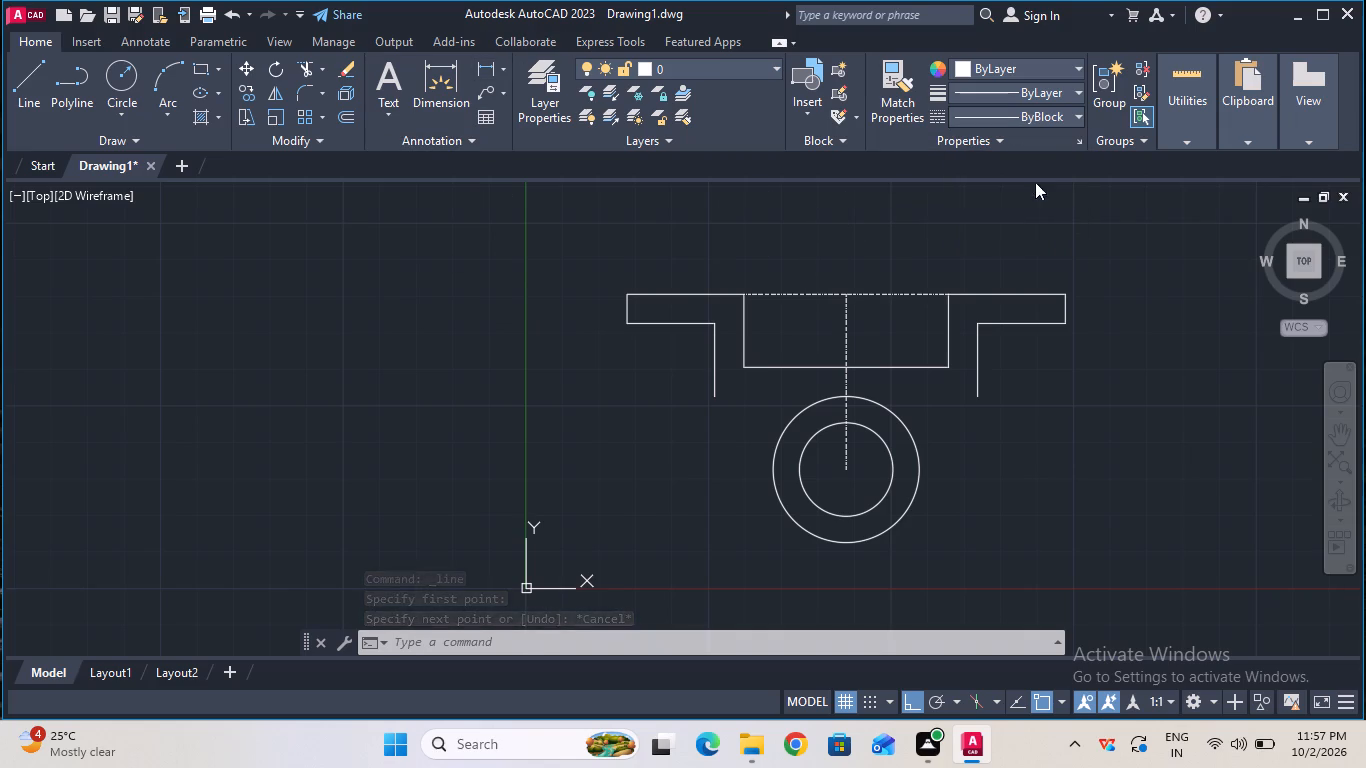
{"action": "left_click", "coordinate": [41, 94]}
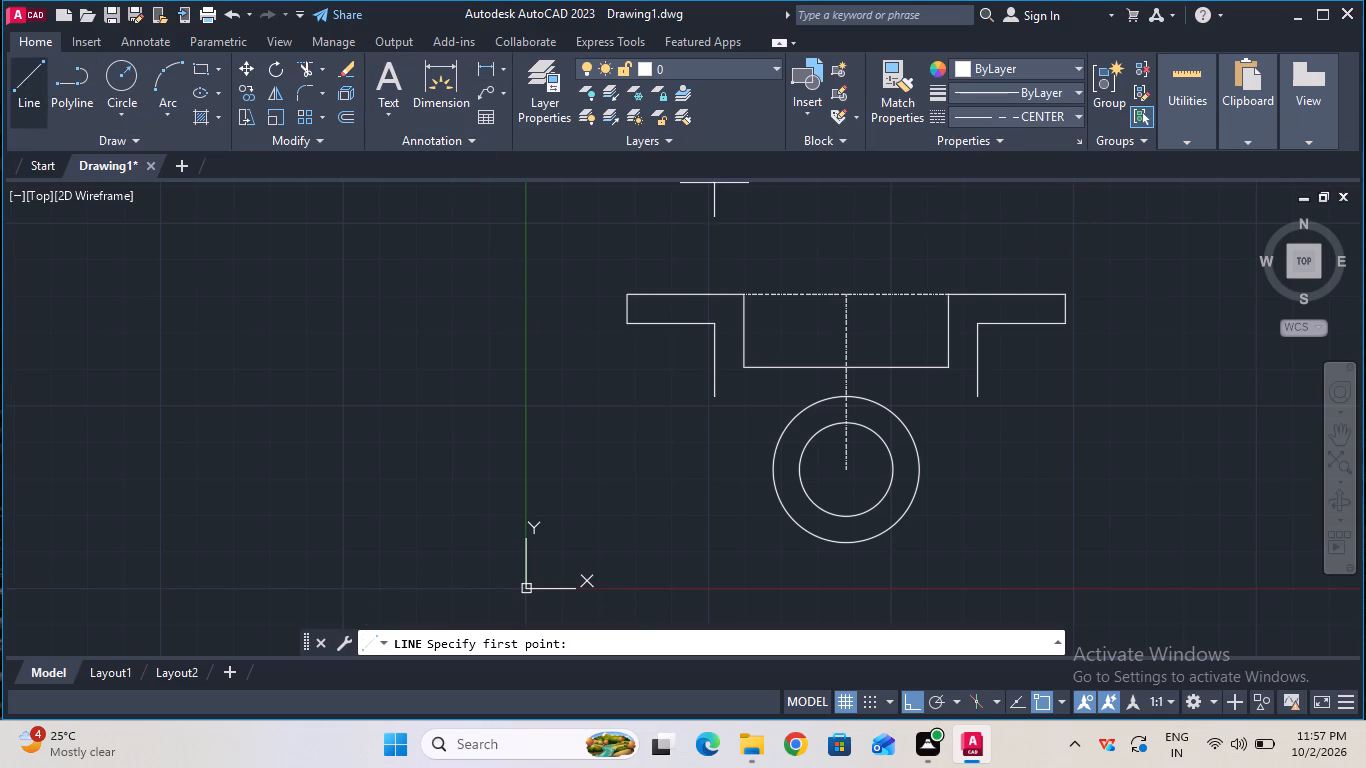
{"action": "left_click", "coordinate": [844, 472]}
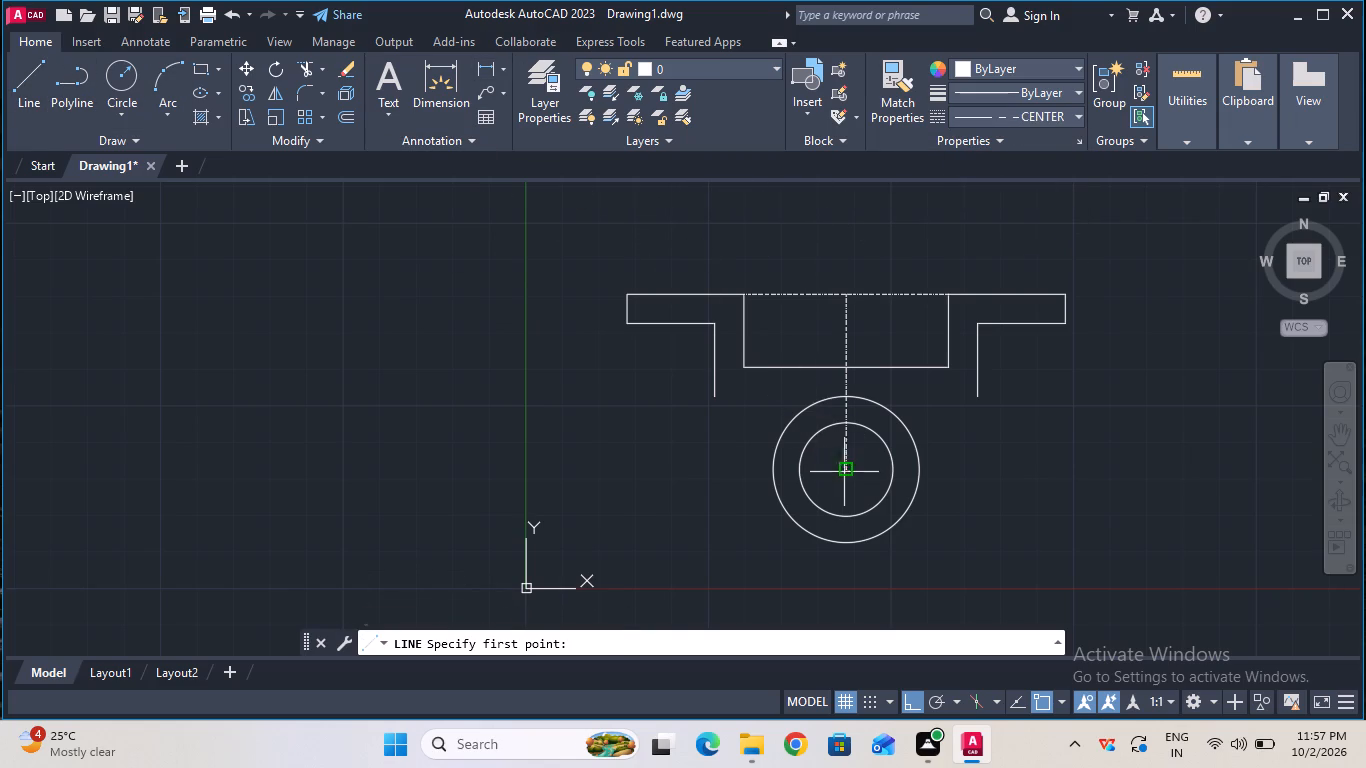
{"action": "left_click", "coordinate": [779, 468]}
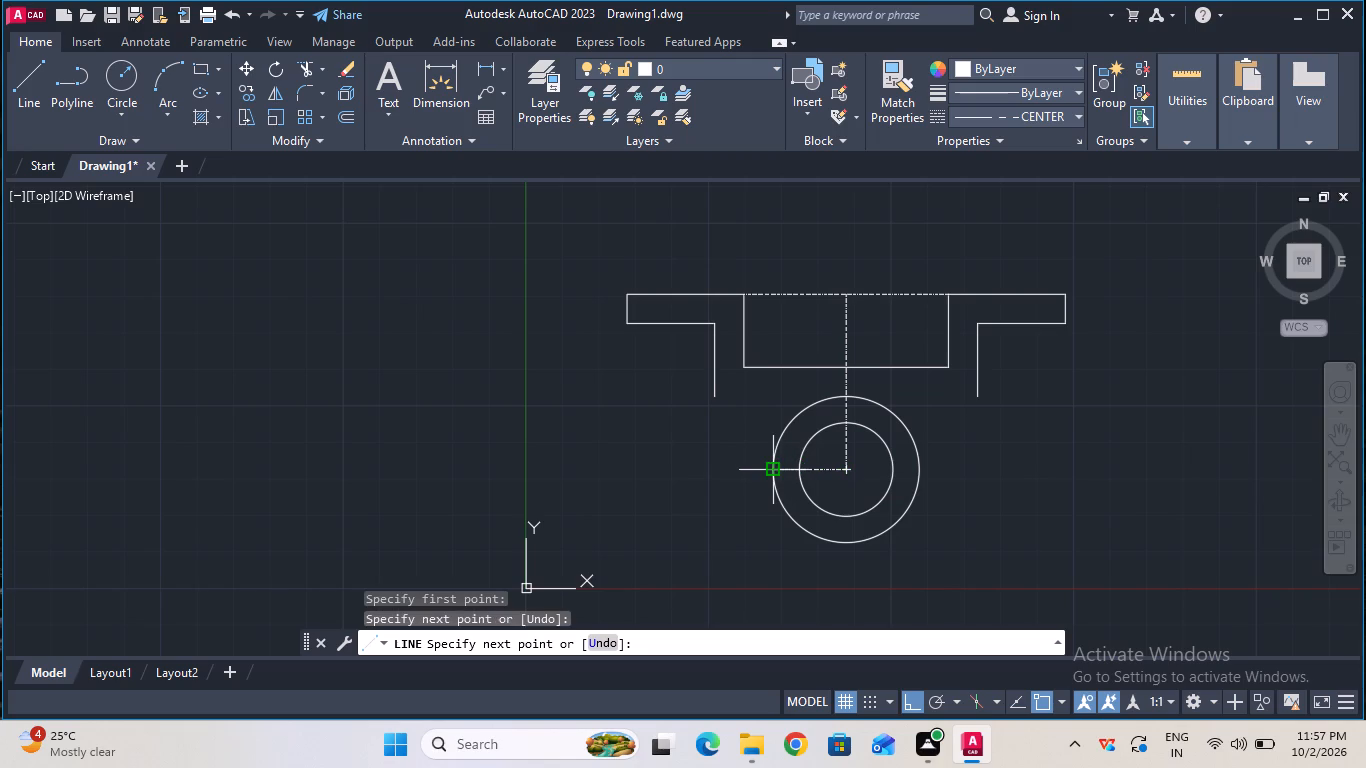
{"action": "key", "text": "Escape"}
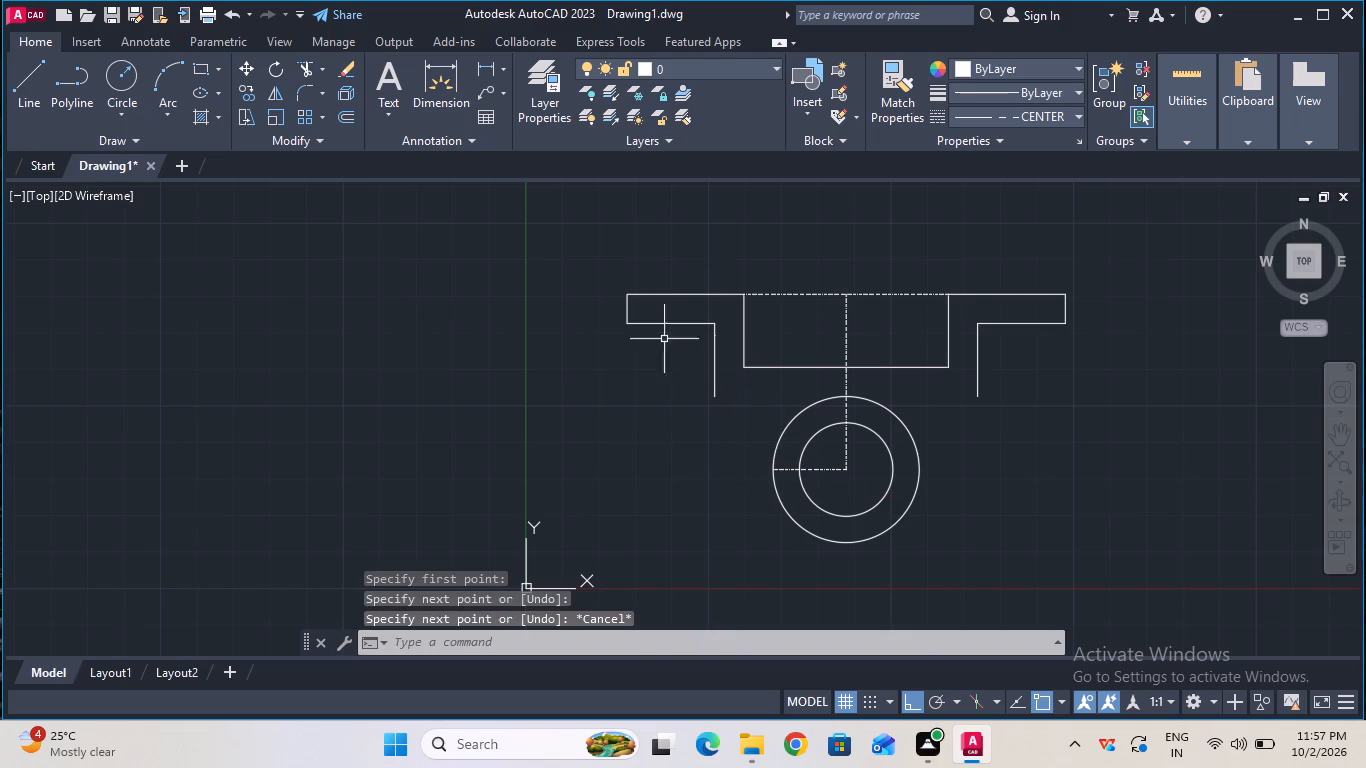
Extend the circles' horizontal center line to the right edge of the outer circle.
{"action": "left_click", "coordinate": [321, 76]}
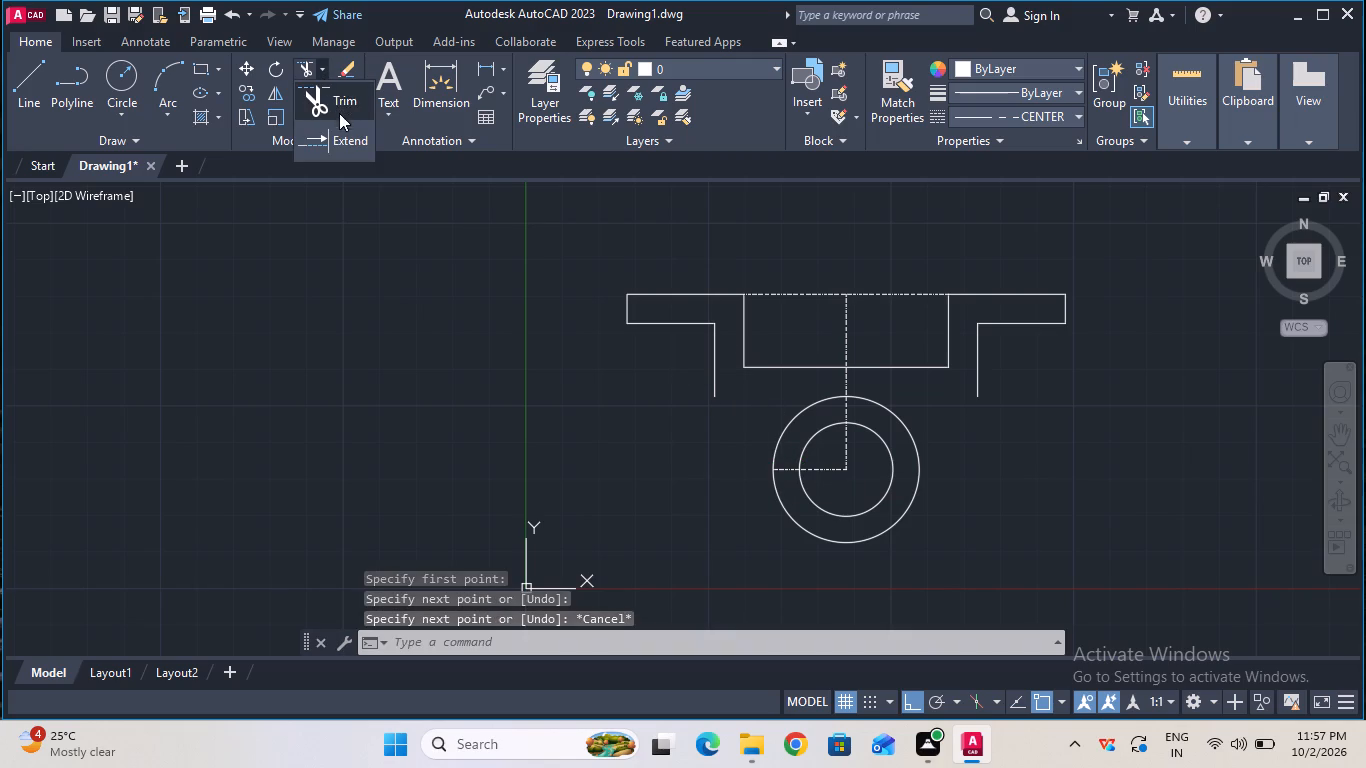
{"action": "left_click", "coordinate": [346, 132]}
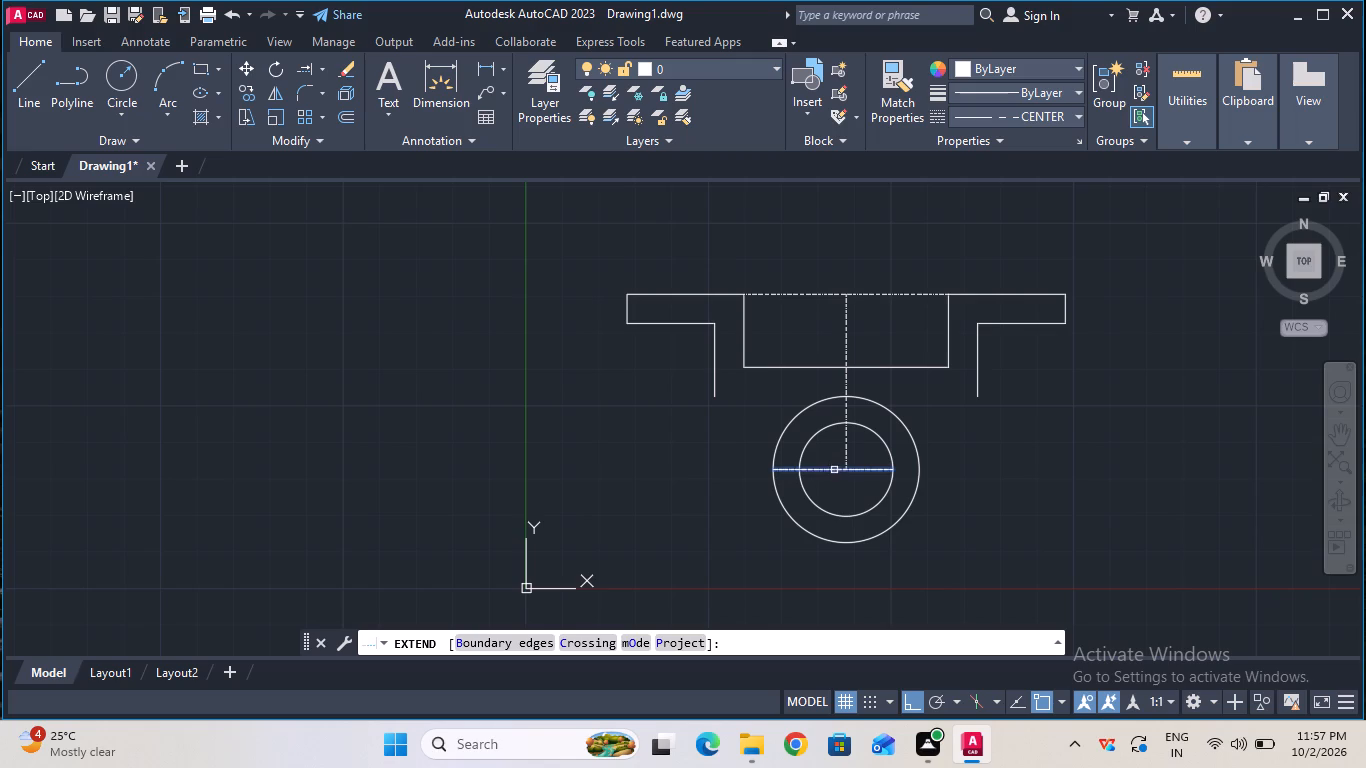
{"action": "left_click", "coordinate": [834, 472]}
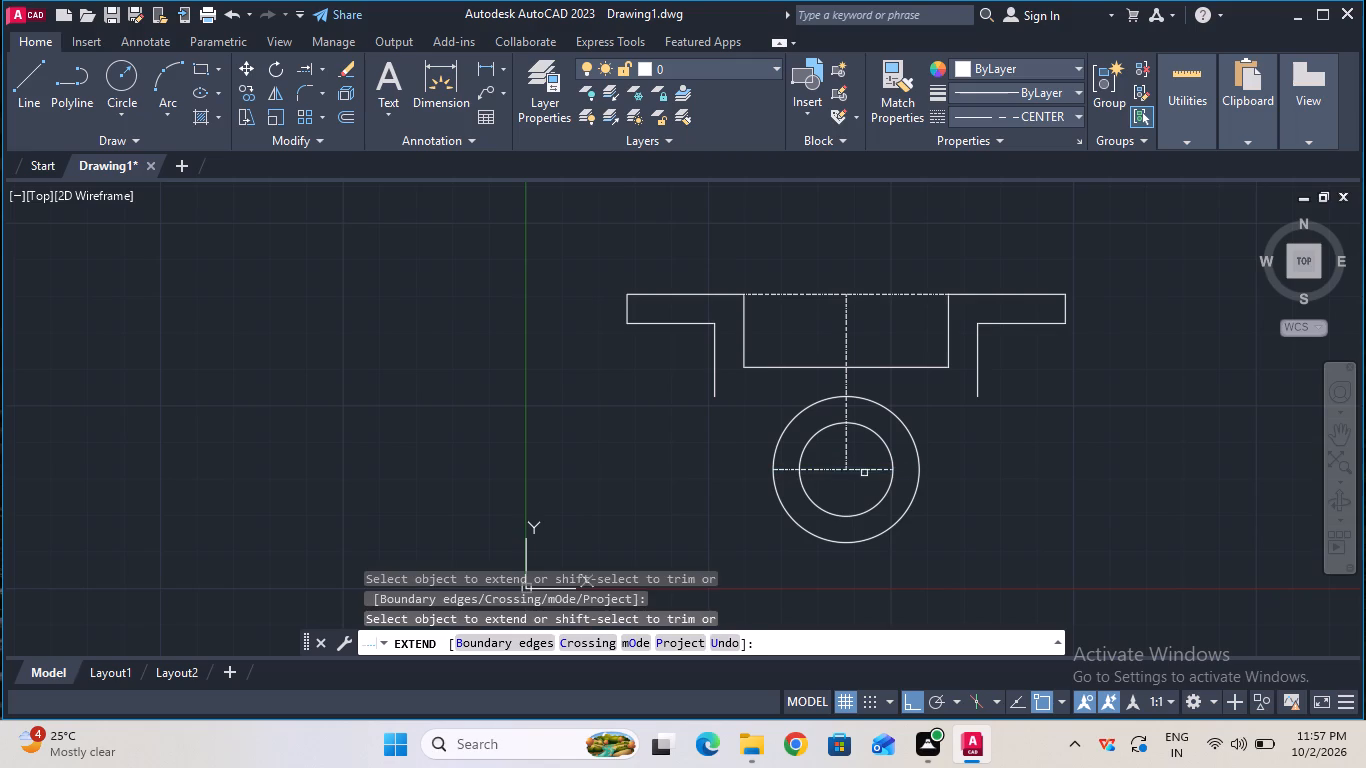
{"action": "left_click", "coordinate": [864, 473]}
{"action": "left_click", "coordinate": [864, 464]}
{"action": "key", "text": "Escape"}
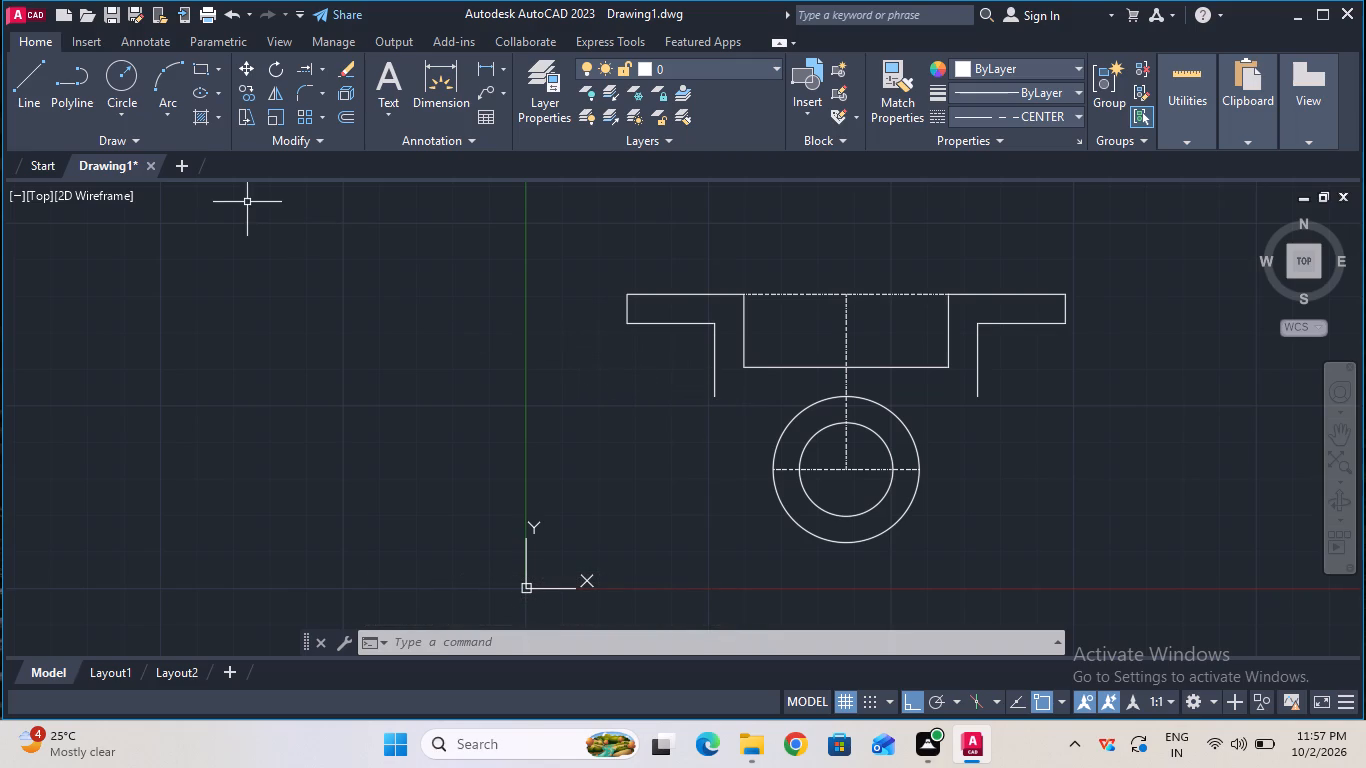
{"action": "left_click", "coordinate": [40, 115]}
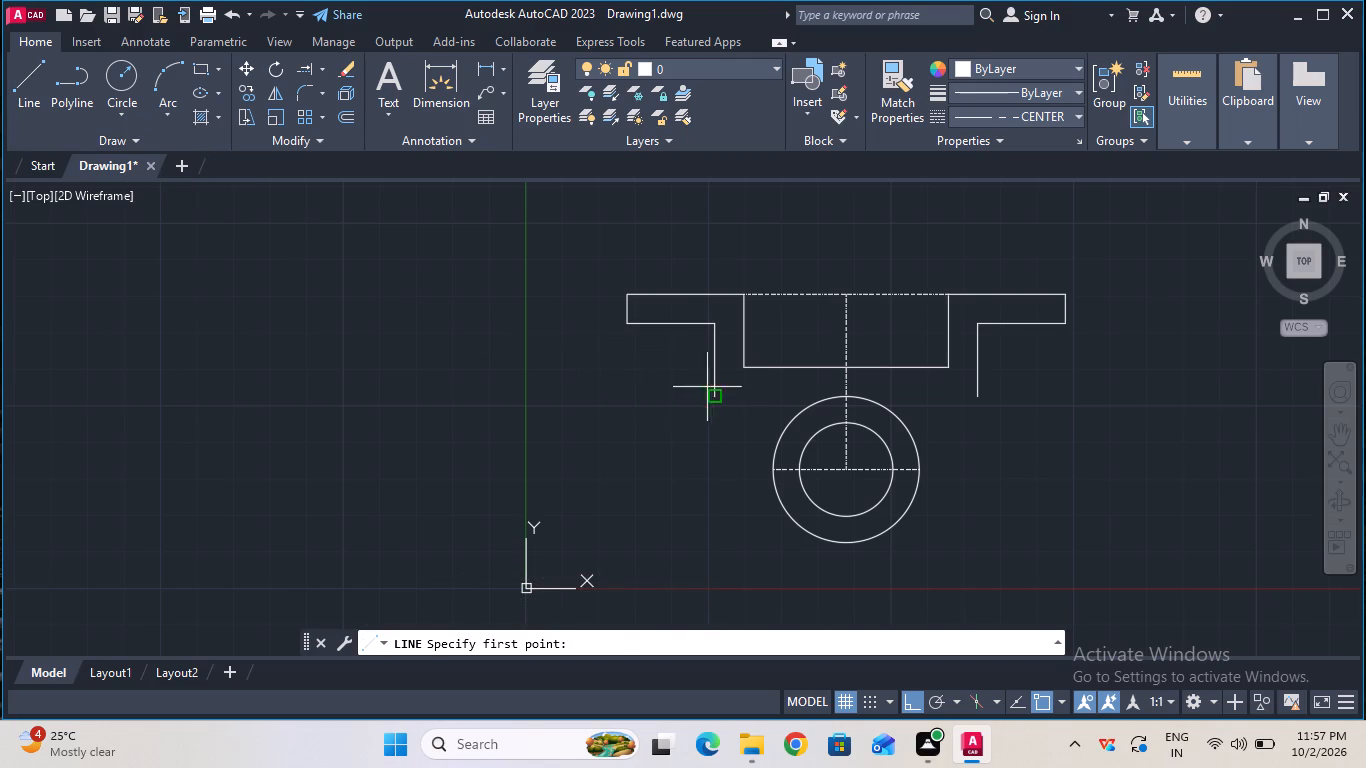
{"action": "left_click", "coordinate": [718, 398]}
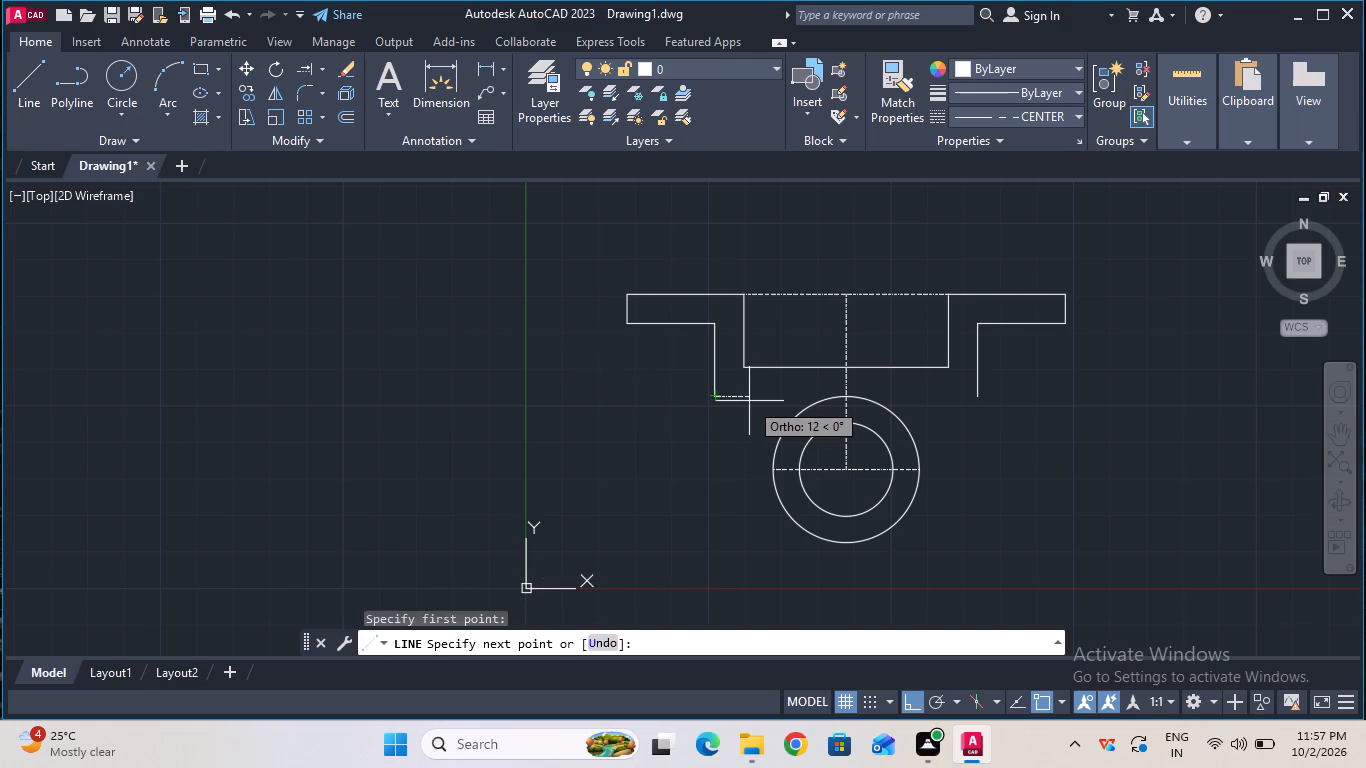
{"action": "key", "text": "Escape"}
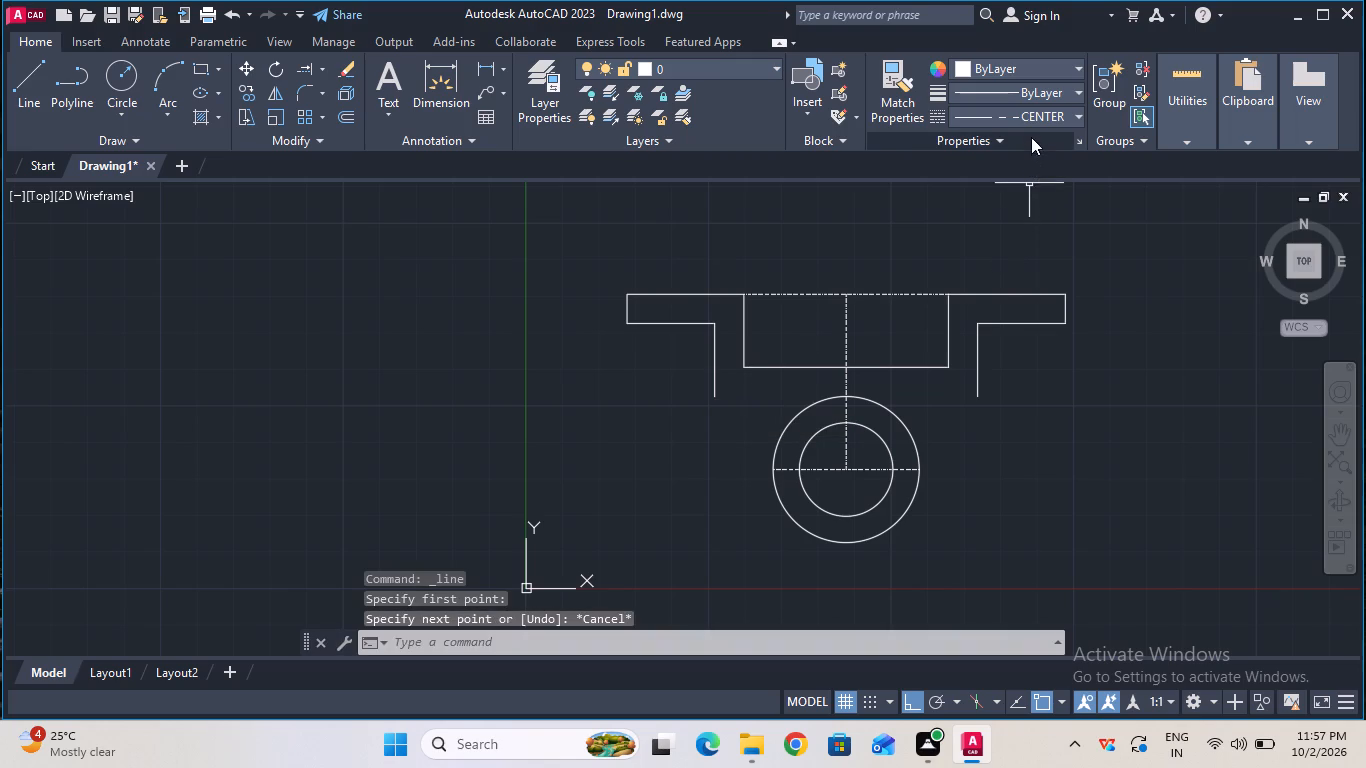
Set the current linetype to ByBlock.
{"action": "left_click", "coordinate": [1037, 120]}
{"action": "left_click", "coordinate": [1043, 162]}
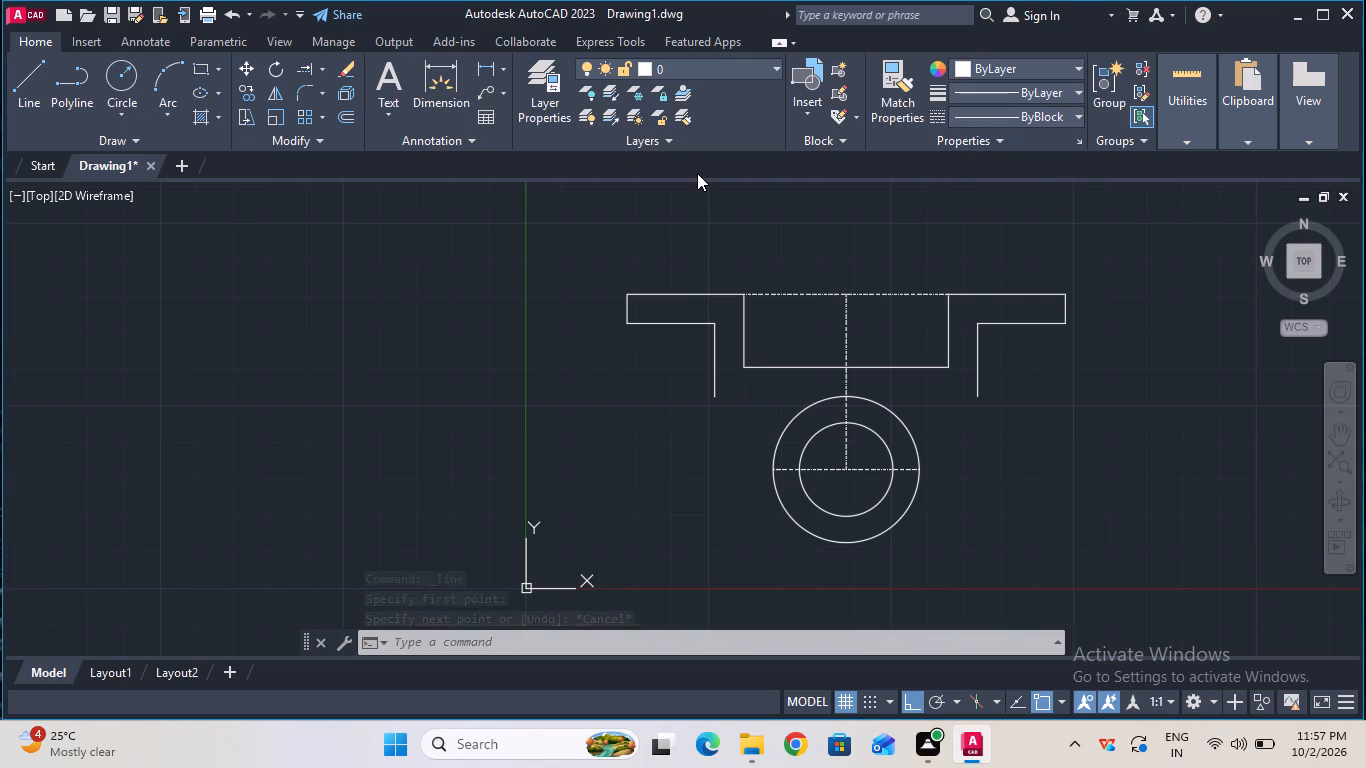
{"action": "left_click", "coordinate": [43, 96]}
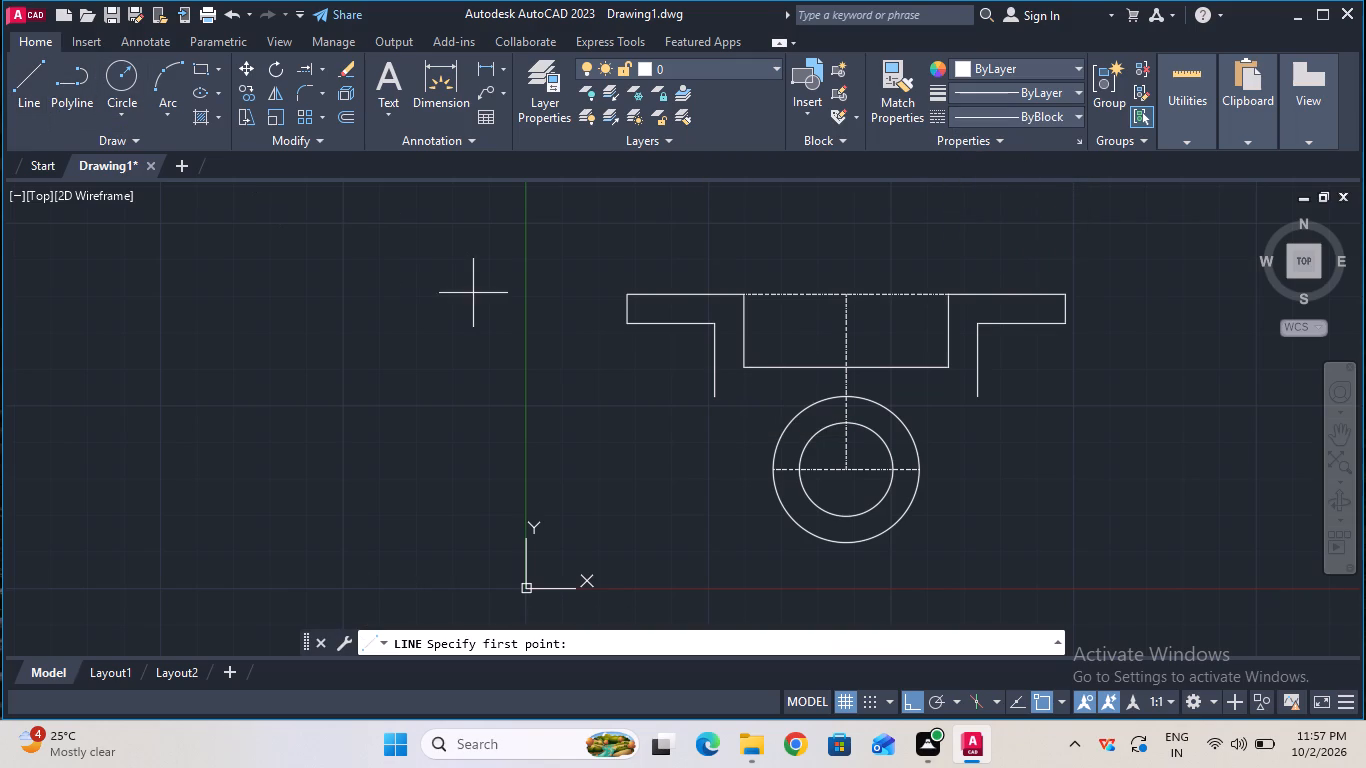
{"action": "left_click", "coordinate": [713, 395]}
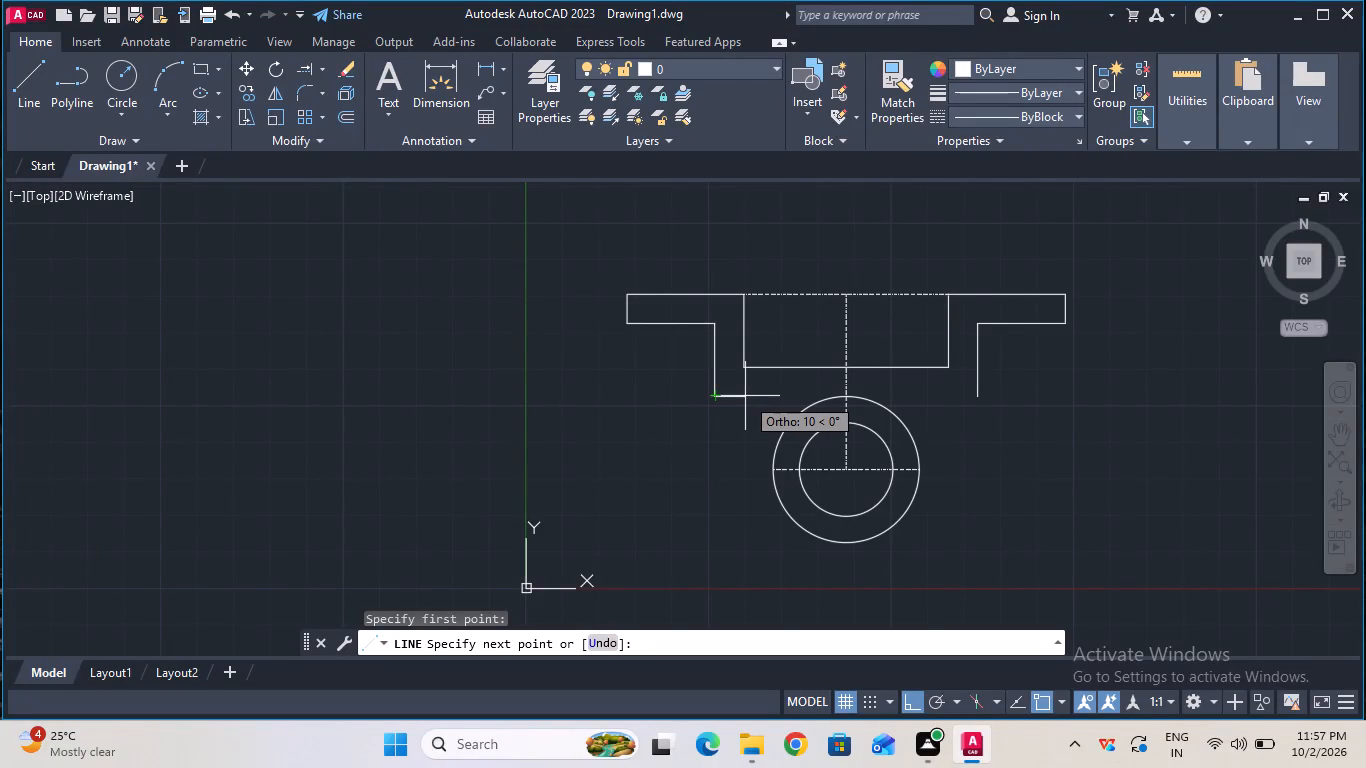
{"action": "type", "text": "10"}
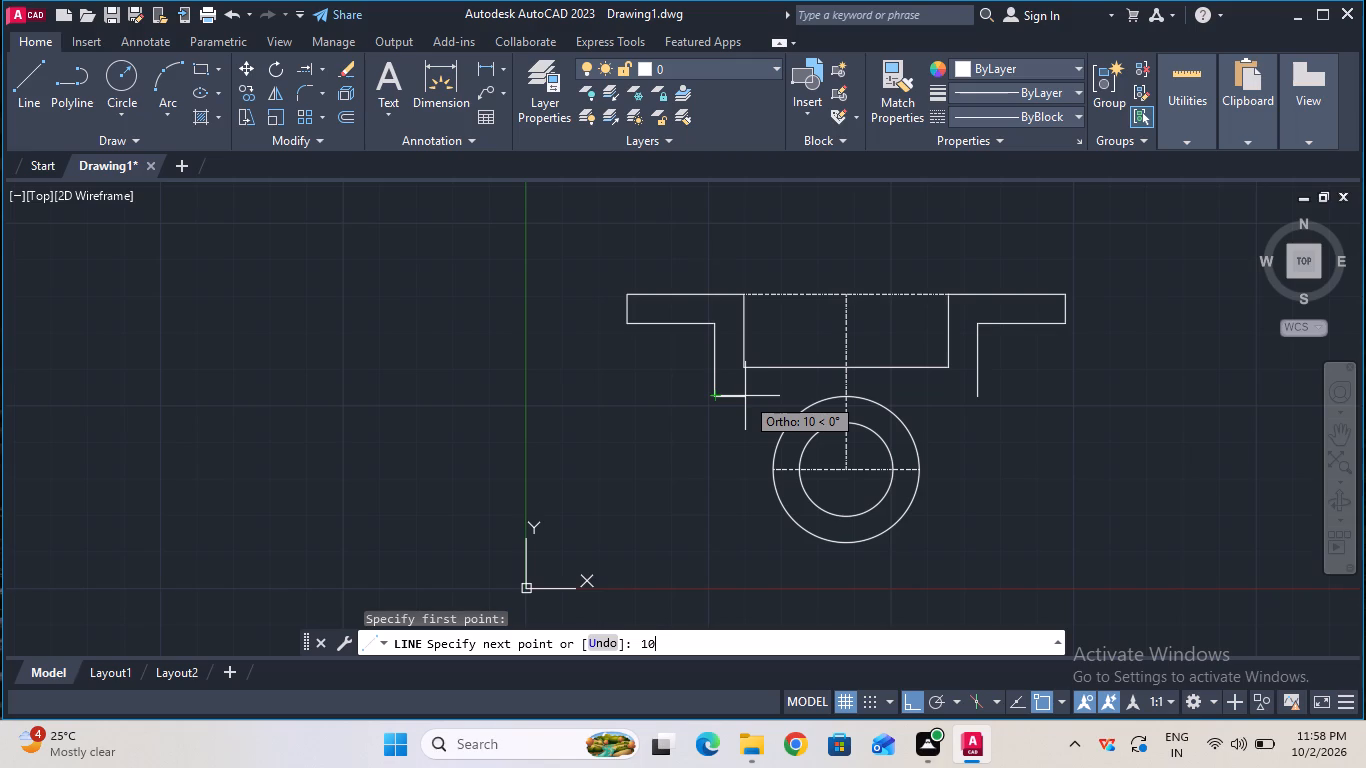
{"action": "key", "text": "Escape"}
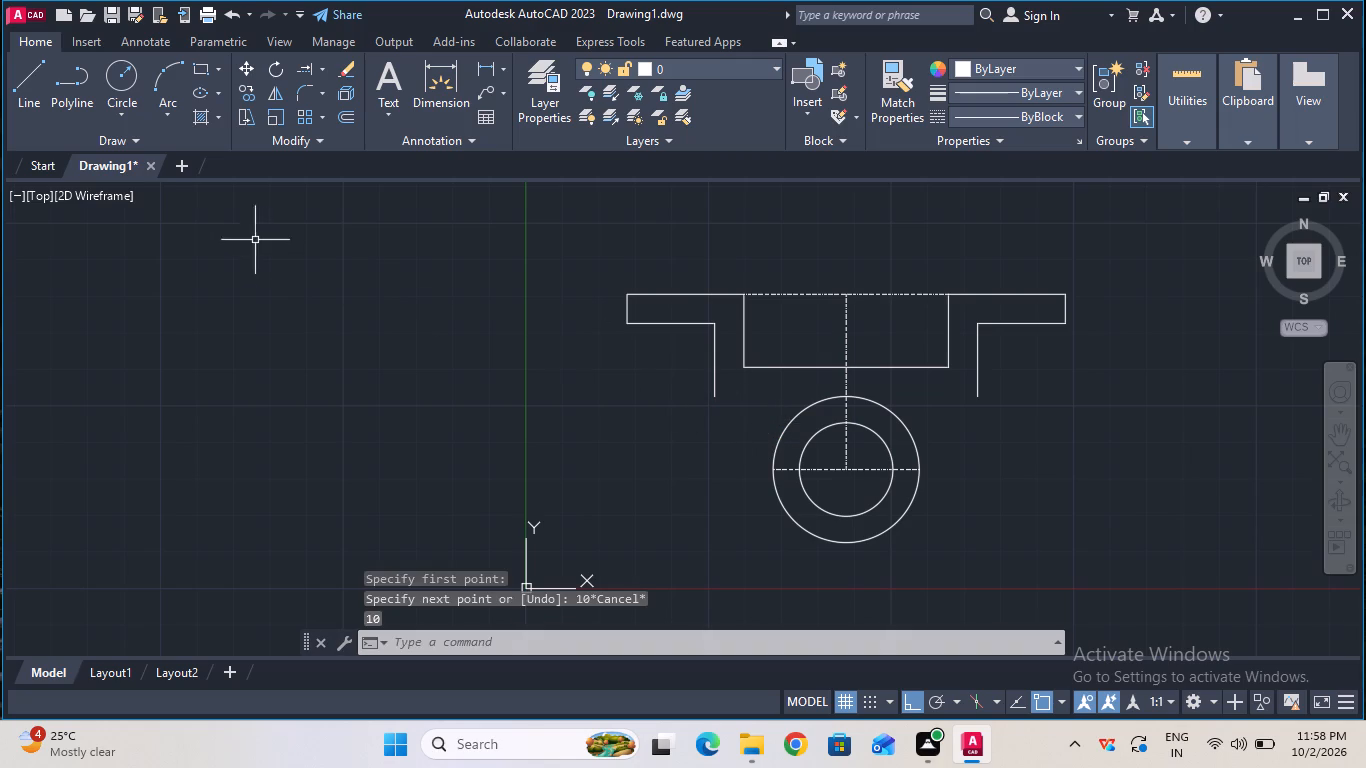
Draw a 20 mm horizontal line inward from the lower end of the bracket's left vertical edge.
{"action": "left_click", "coordinate": [17, 117]}
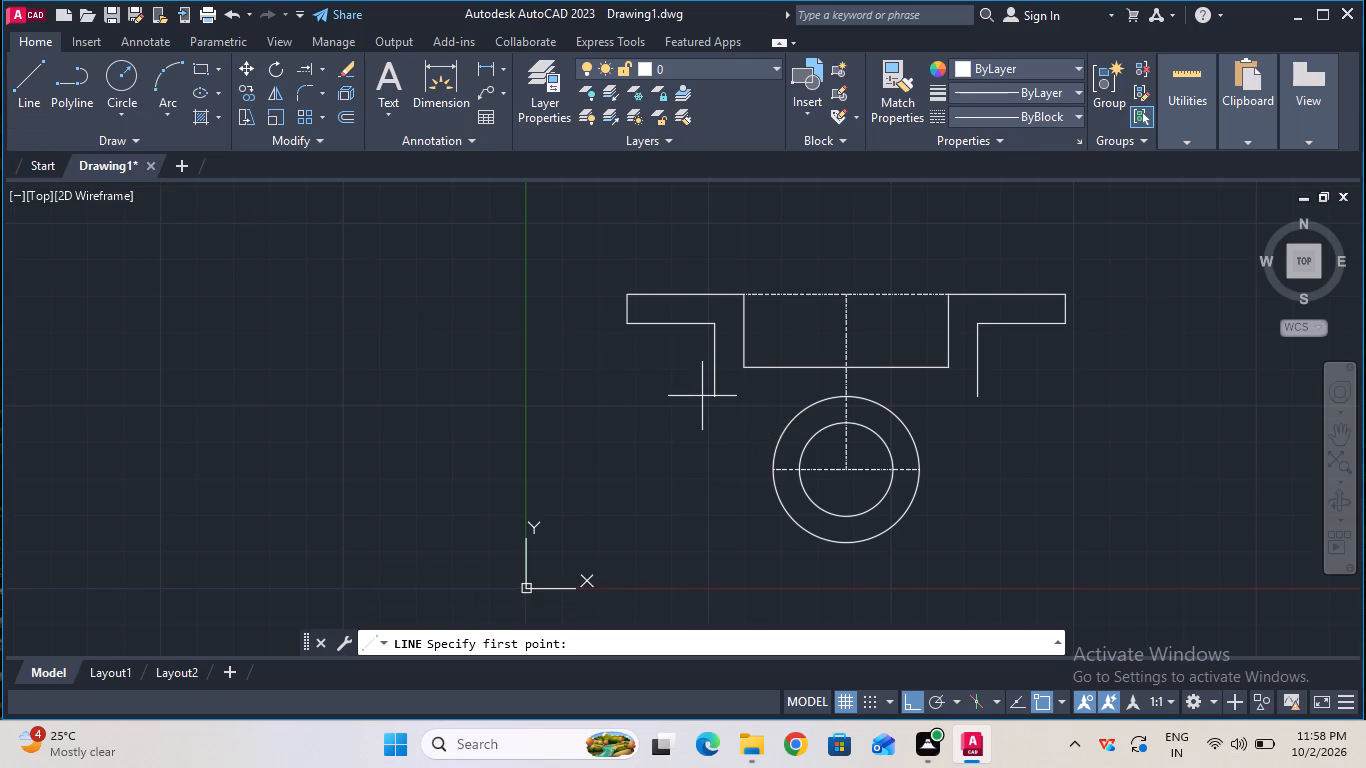
{"action": "left_click", "coordinate": [711, 397]}
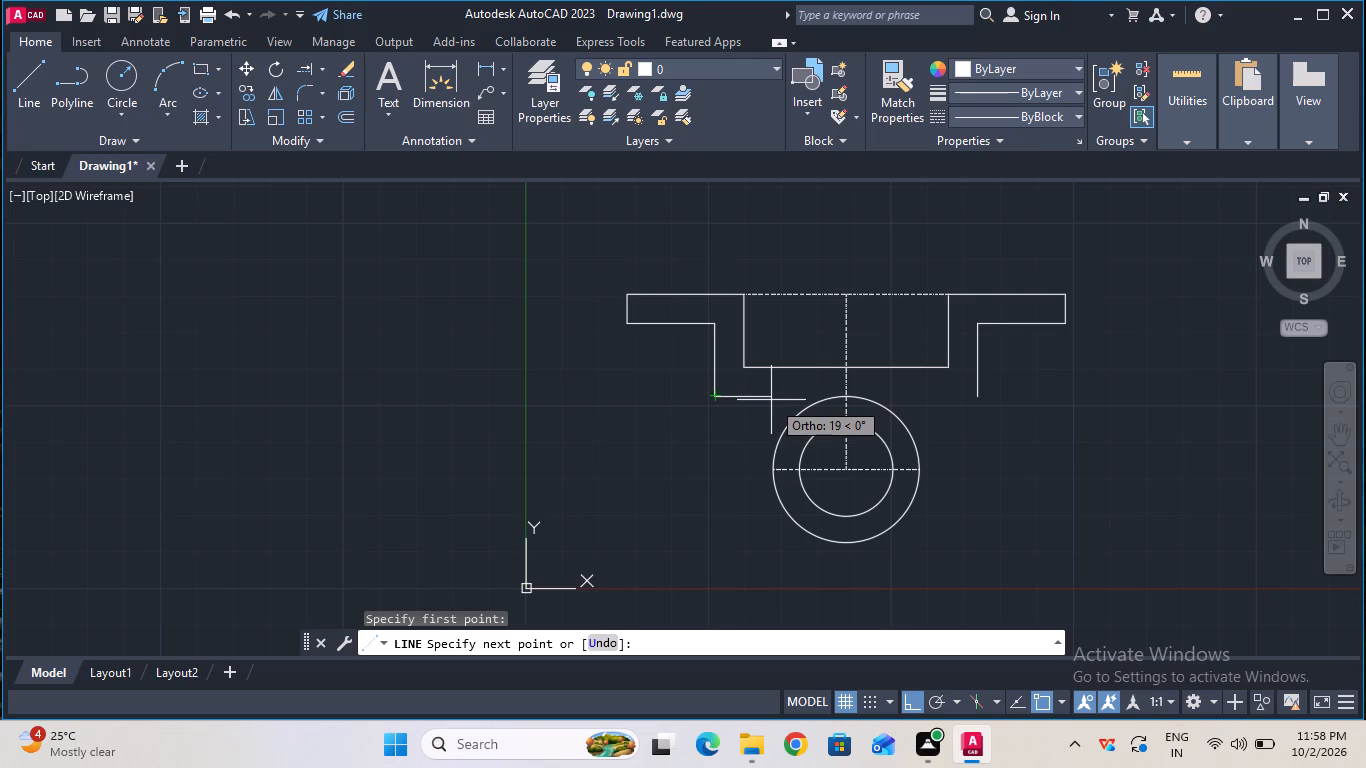
{"action": "type", "text": "20"}
{"action": "key", "text": "Return"}
{"action": "key", "text": "Escape"}
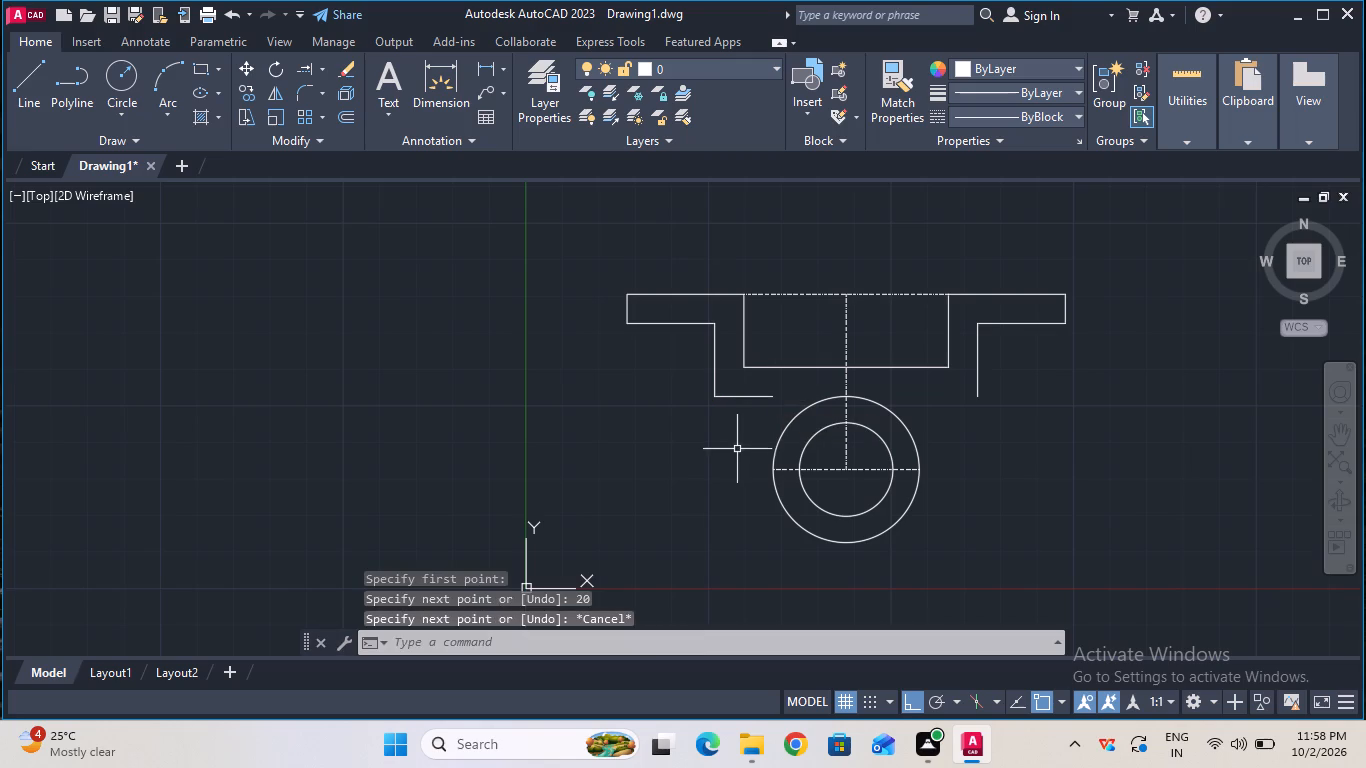
Draw a vertical line from the outer circle's left quadrant up to the inner end of the left horizontal step.
{"action": "left_click", "coordinate": [29, 91]}
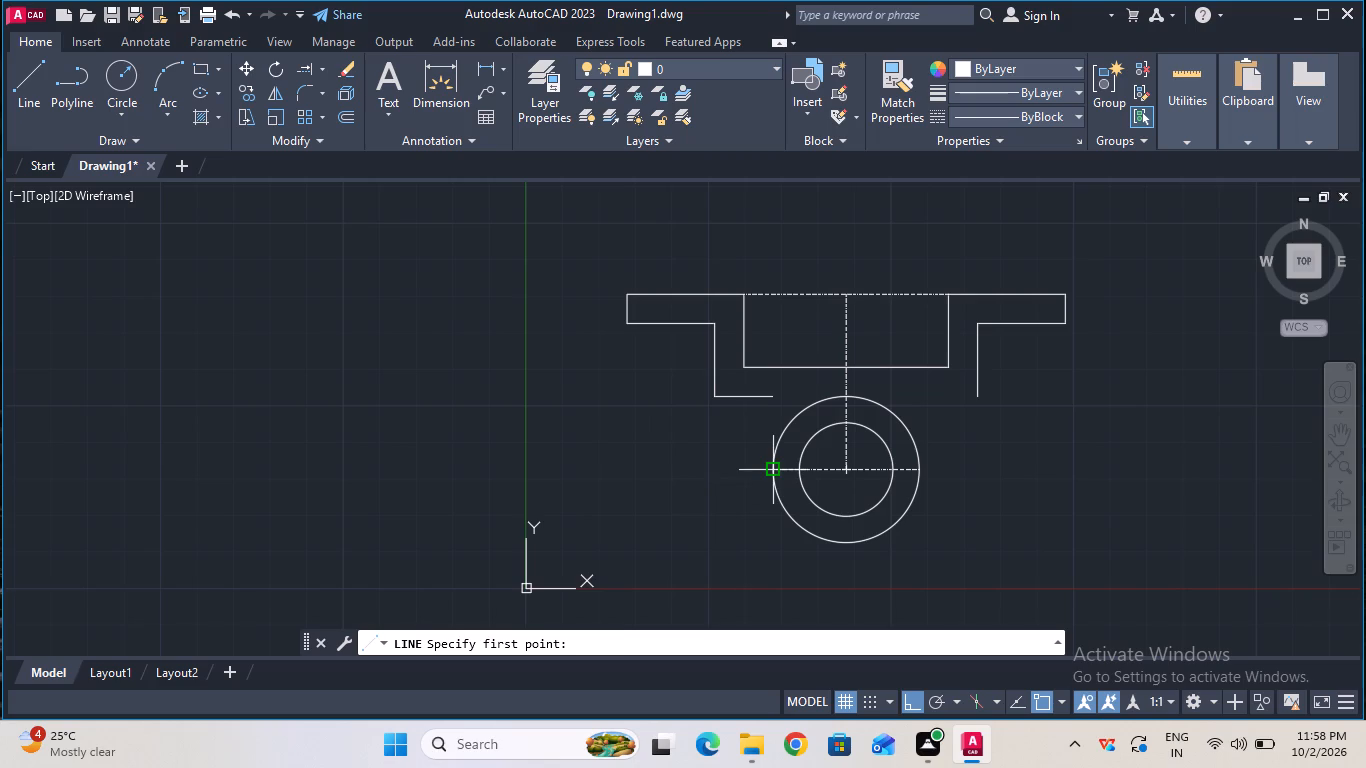
{"action": "left_click", "coordinate": [774, 470]}
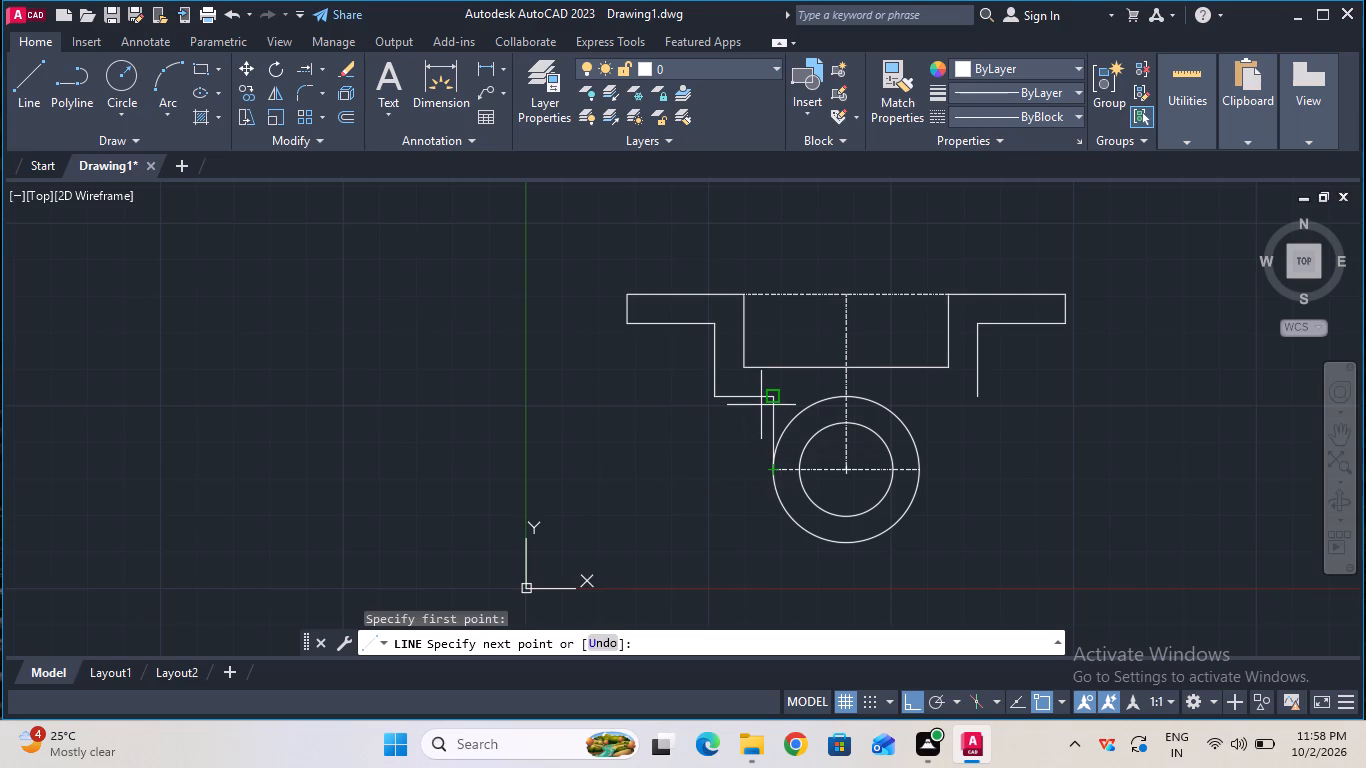
{"action": "left_click", "coordinate": [770, 399]}
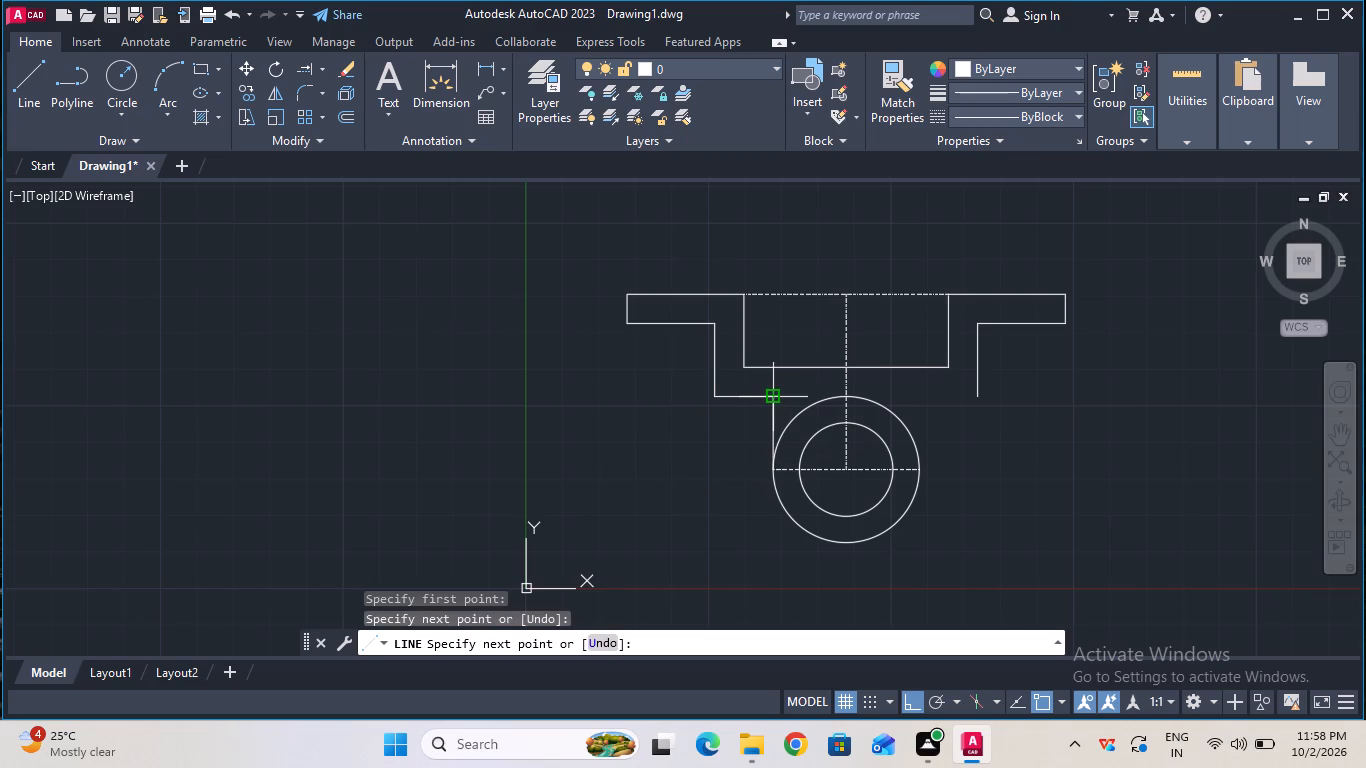
{"action": "key", "text": "Escape"}
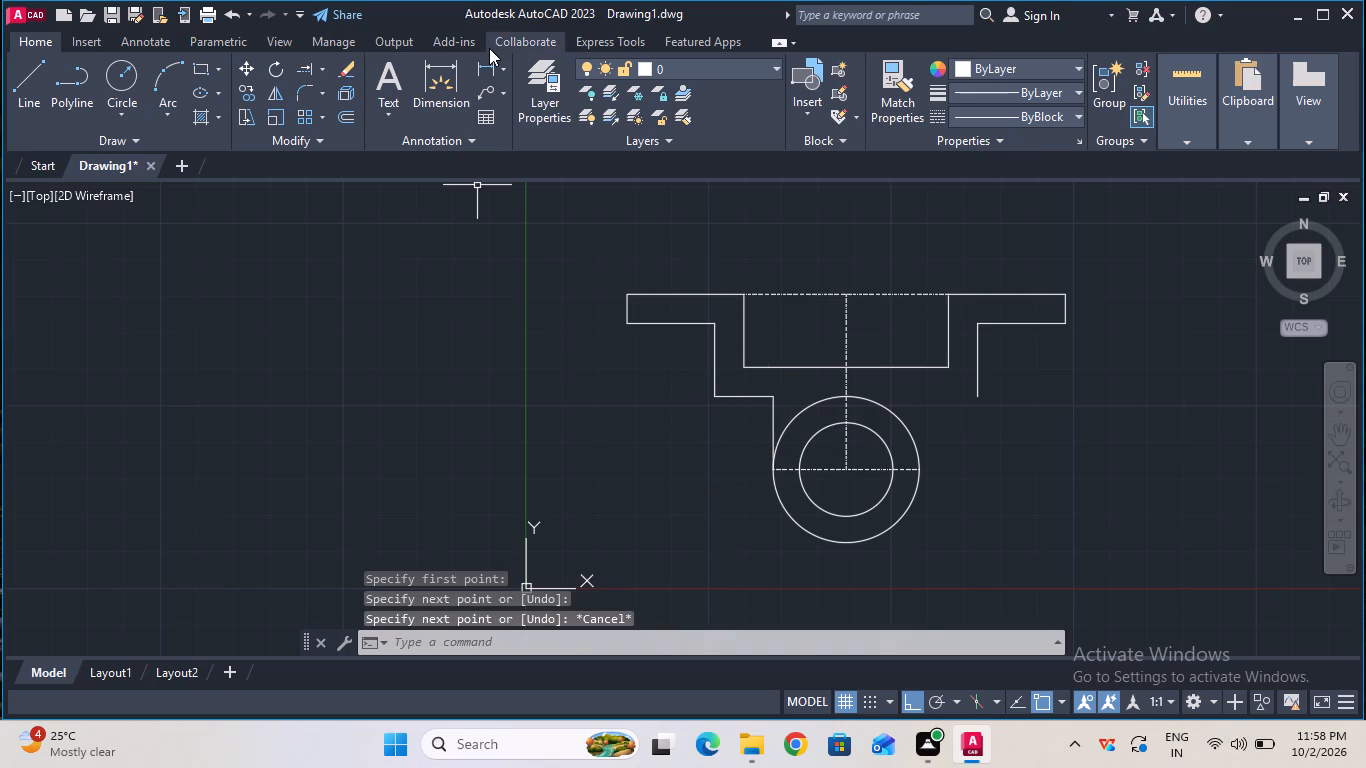
Measure the left lower step's horizontal edge and the vertical edge leading down to the outer circle.
{"action": "left_click", "coordinate": [486, 59]}
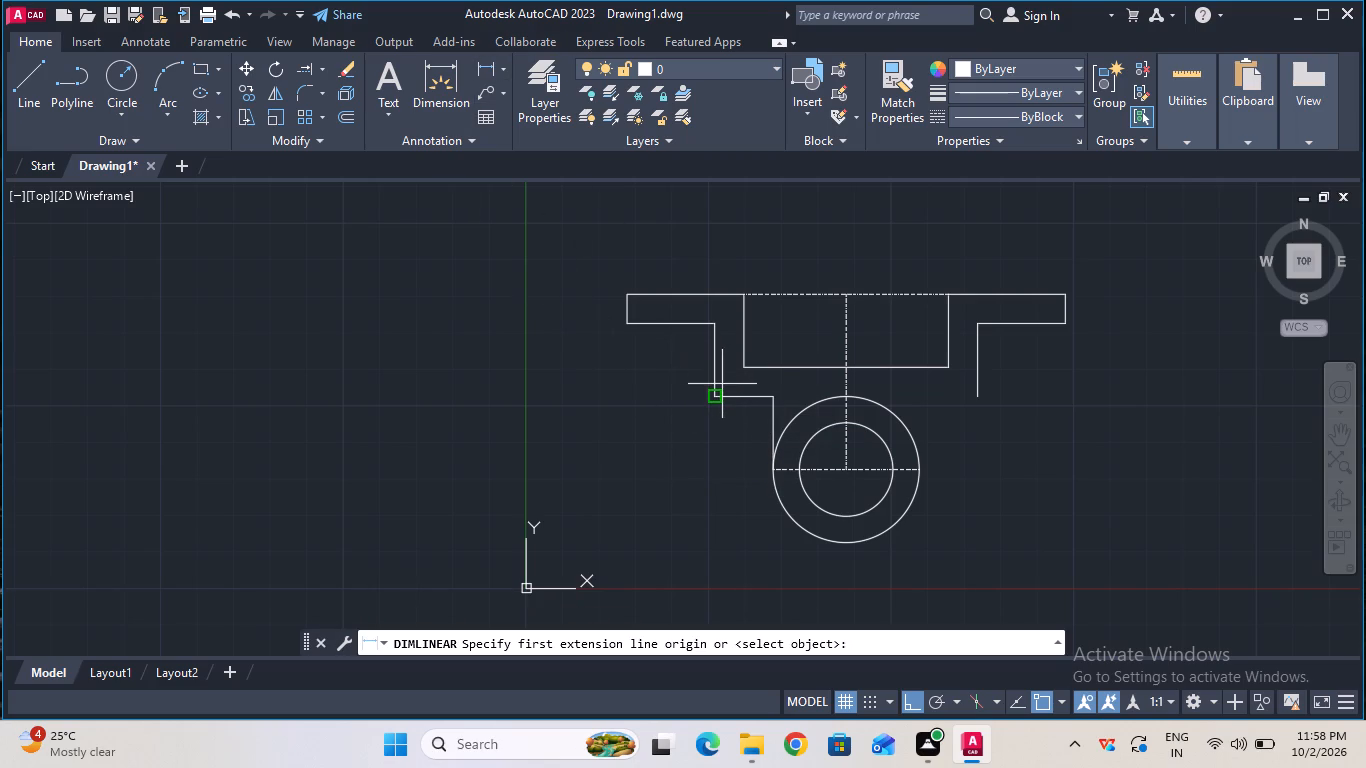
{"action": "left_click", "coordinate": [713, 395]}
{"action": "left_click_drag", "start_coordinate": [772, 395], "coordinate": [771, 386]}
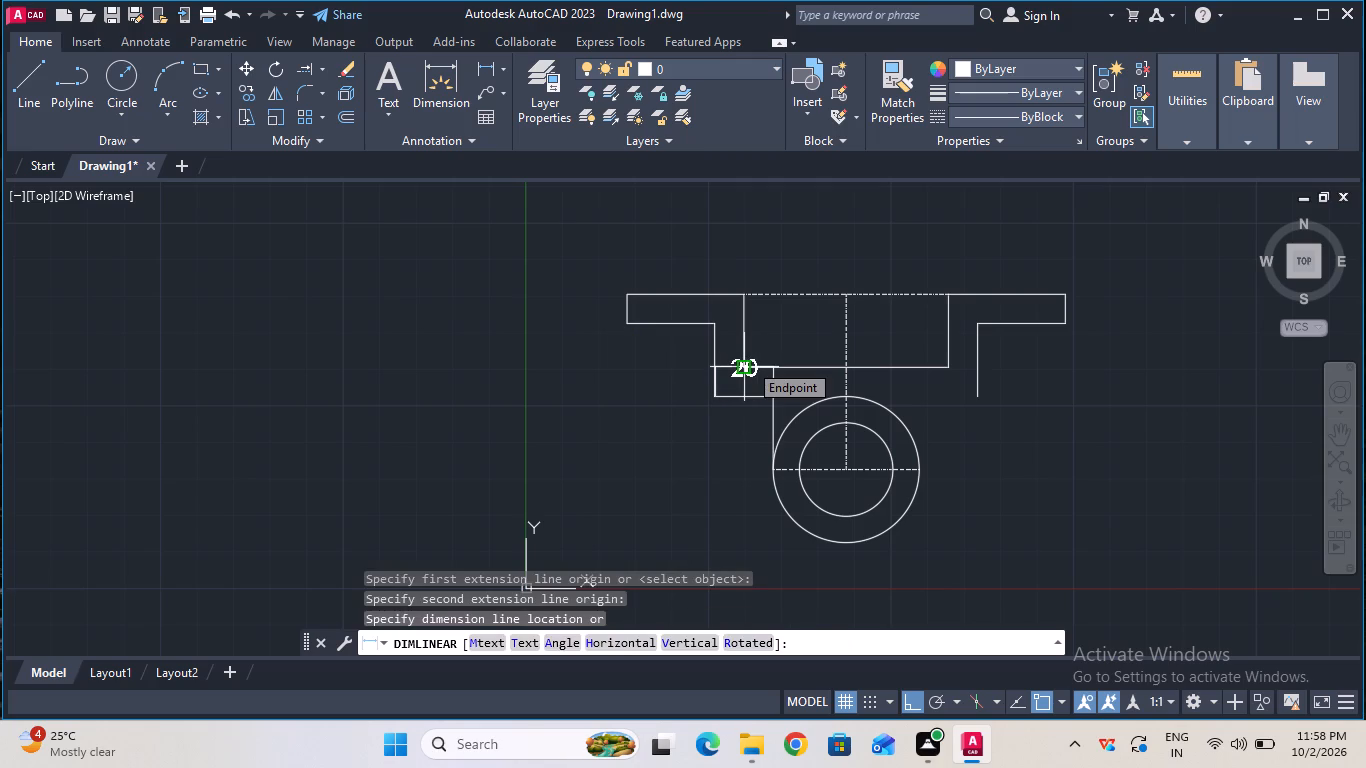
{"action": "key", "text": "Escape"}
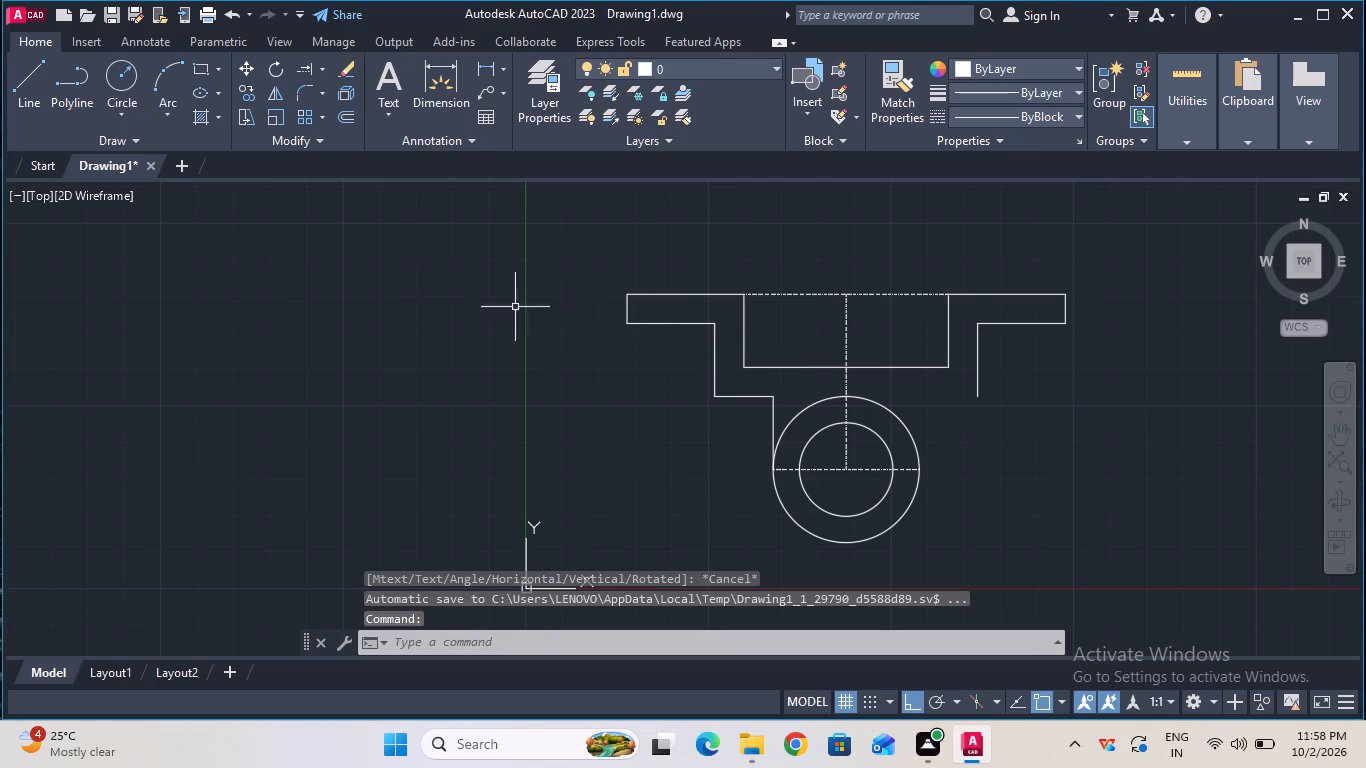
{"action": "left_click", "coordinate": [482, 71]}
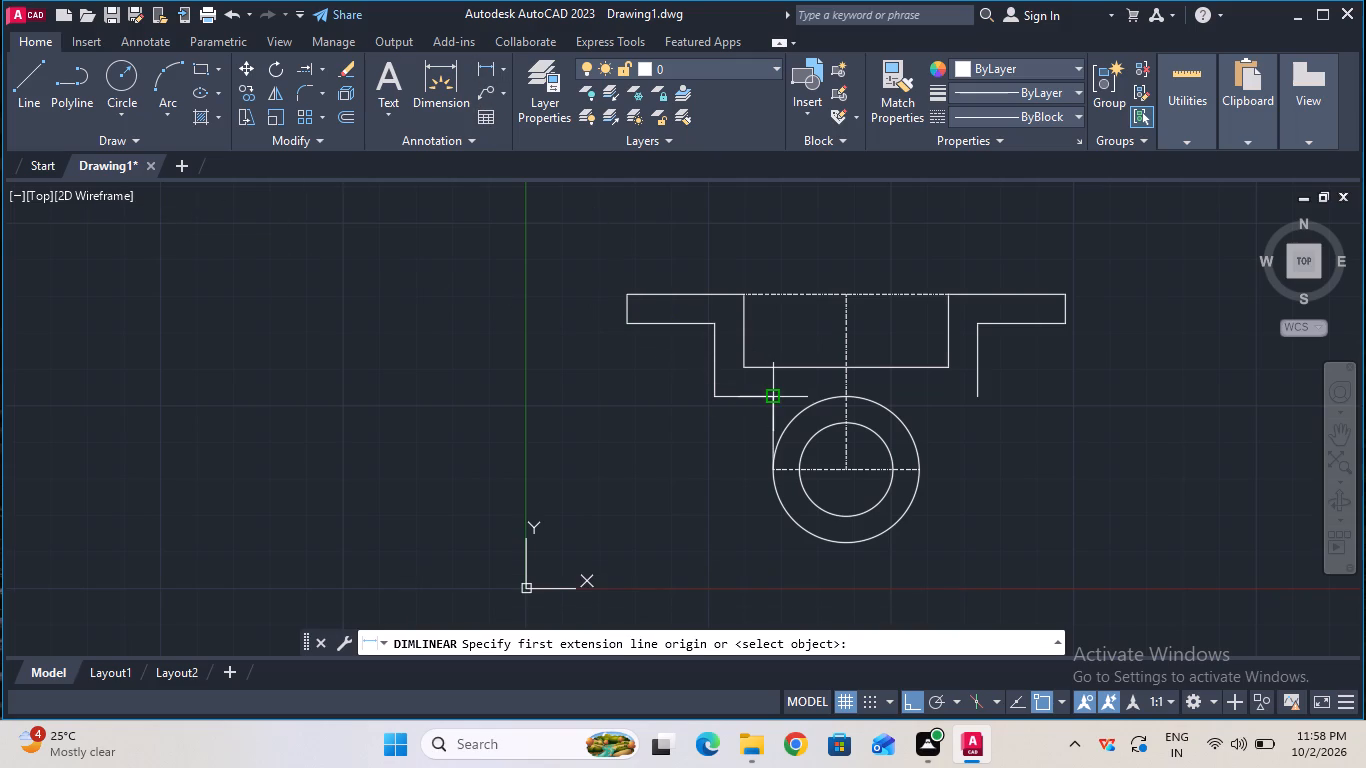
{"action": "left_click", "coordinate": [770, 396]}
{"action": "left_click", "coordinate": [771, 467]}
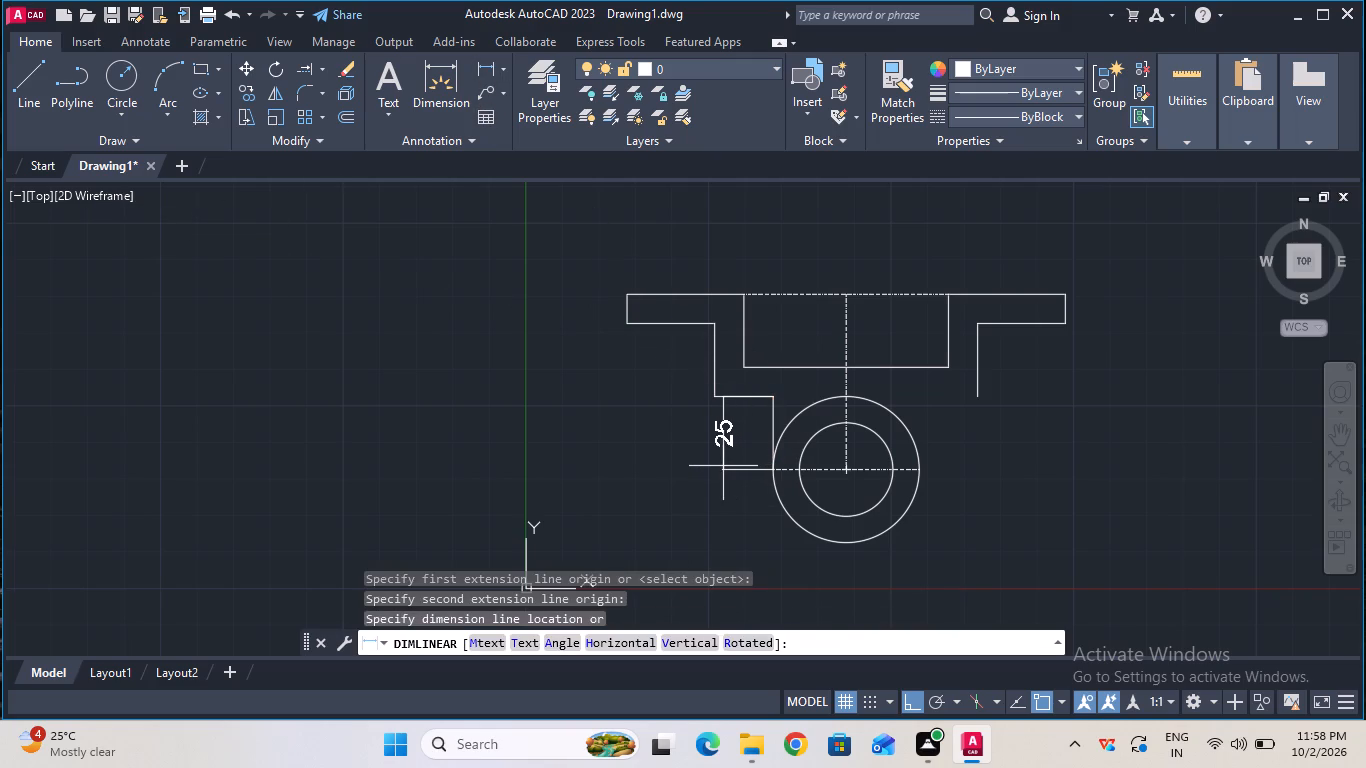
{"action": "key", "text": "Escape"}
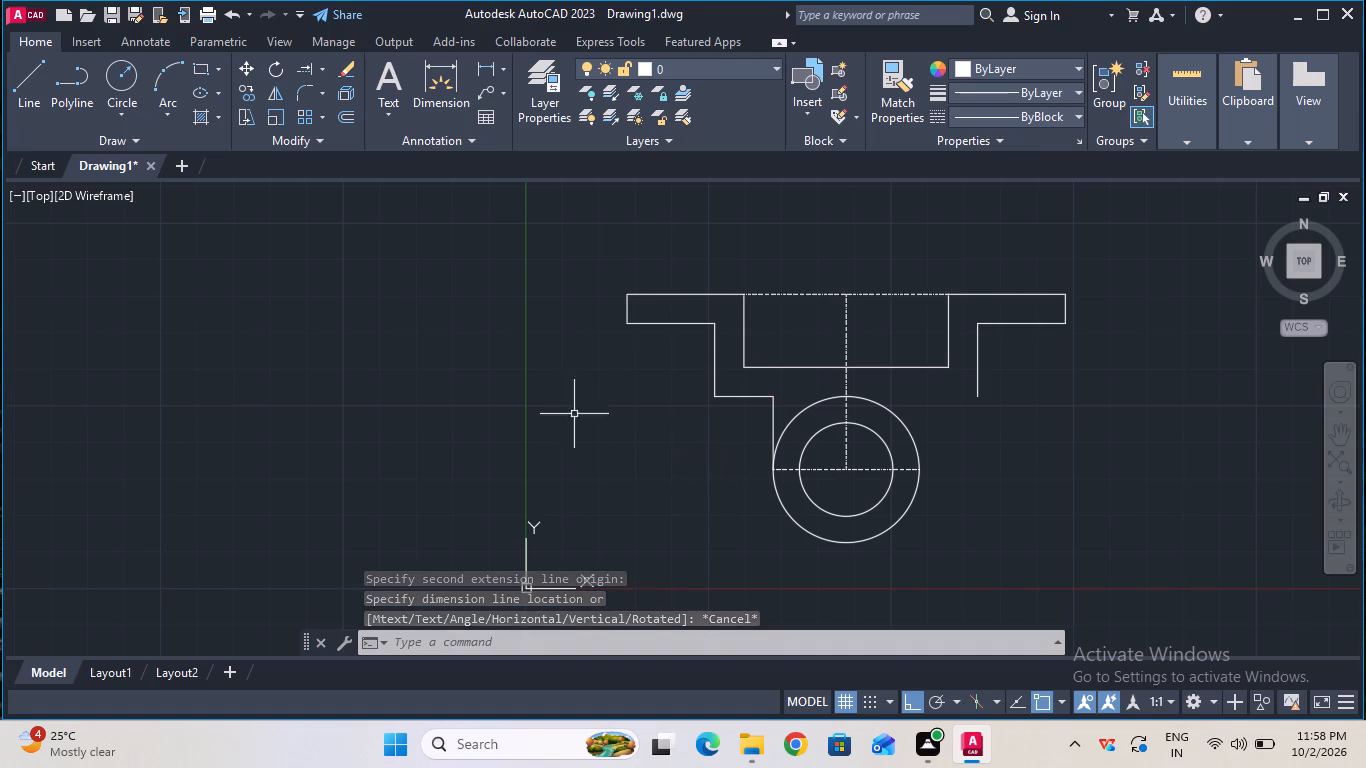
Draw a 25 mm line up from the outer circle's right quadrant and connect it horizontally to the right vertical edge's lower end.
{"action": "left_click", "coordinate": [34, 113]}
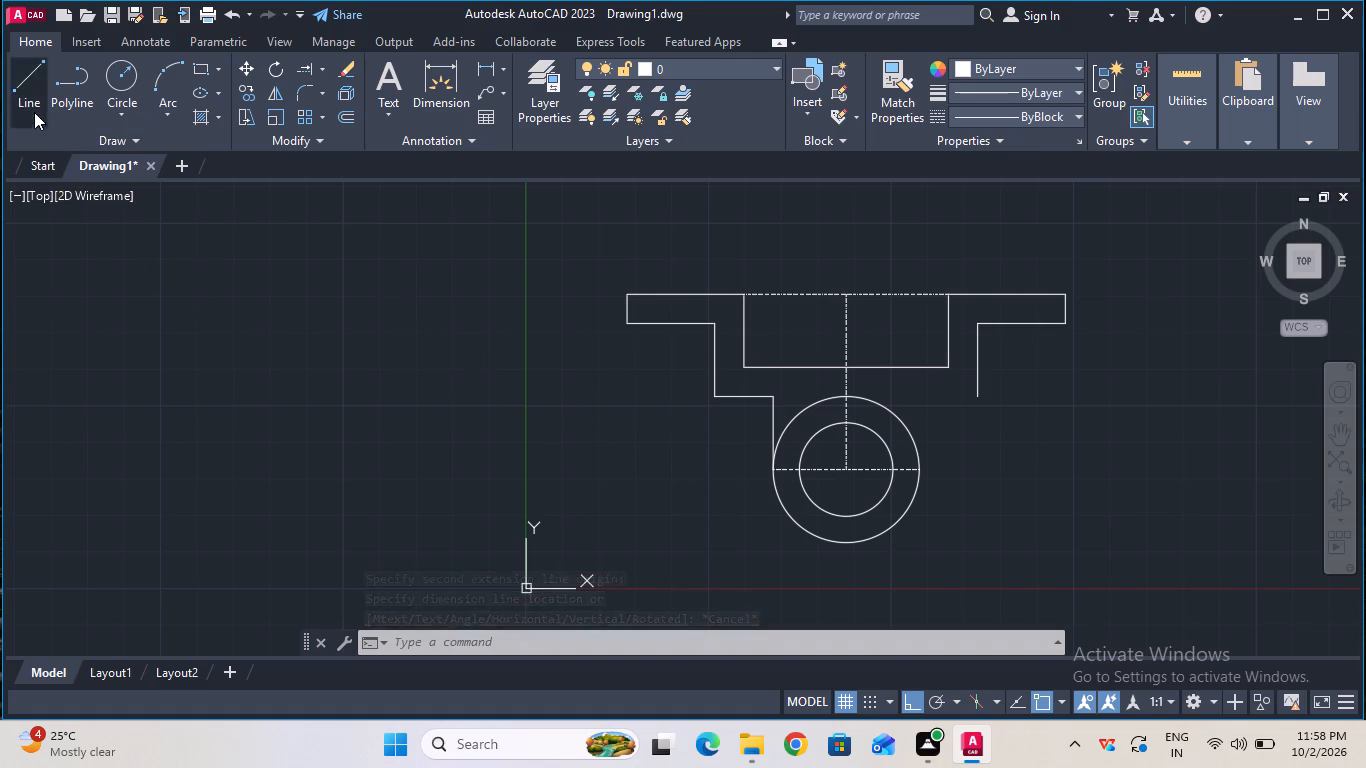
{"action": "left_click", "coordinate": [924, 473]}
{"action": "type", "text": "25"}
{"action": "key", "text": "Return"}
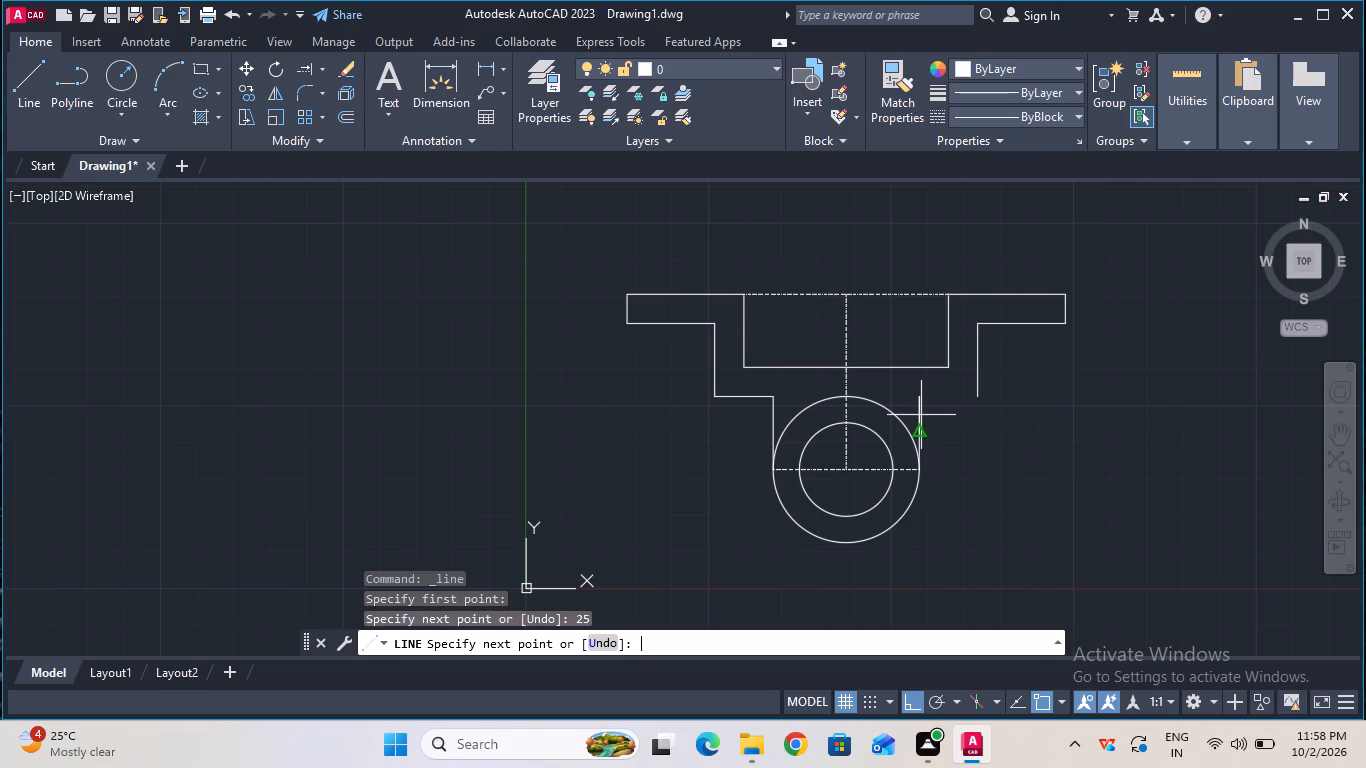
{"action": "left_click", "coordinate": [981, 400]}
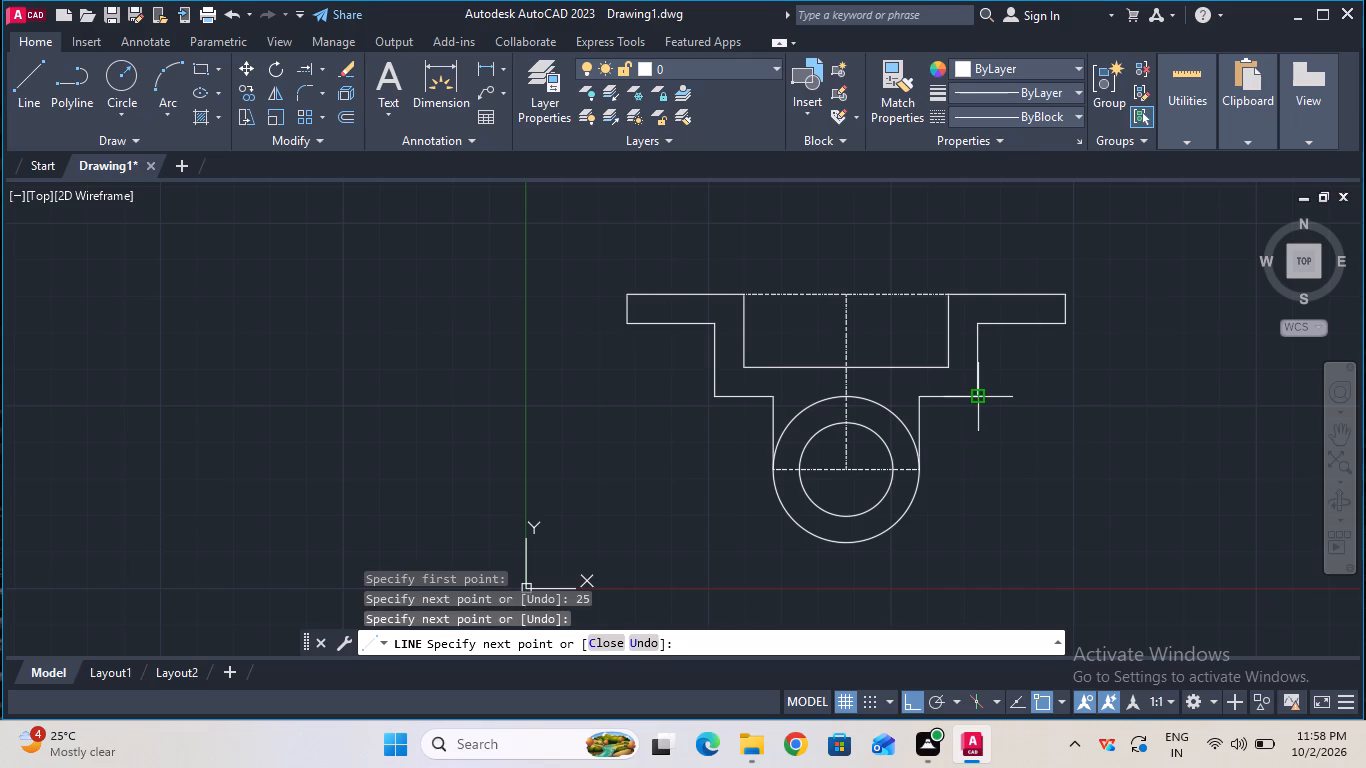
{"action": "key", "text": "Escape"}
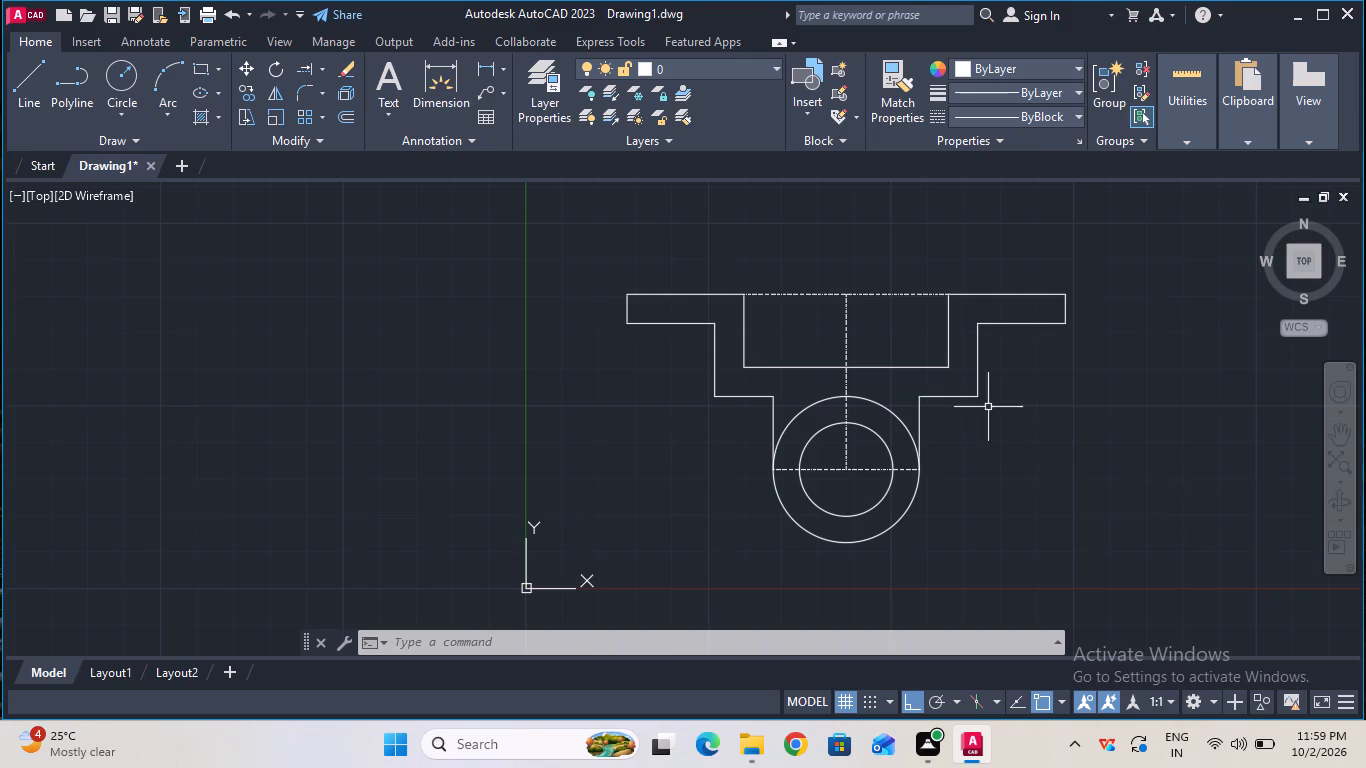
Draw a 38 mm vertical line down from the lower outer corner of the left flange.
{"action": "left_click", "coordinate": [37, 83]}
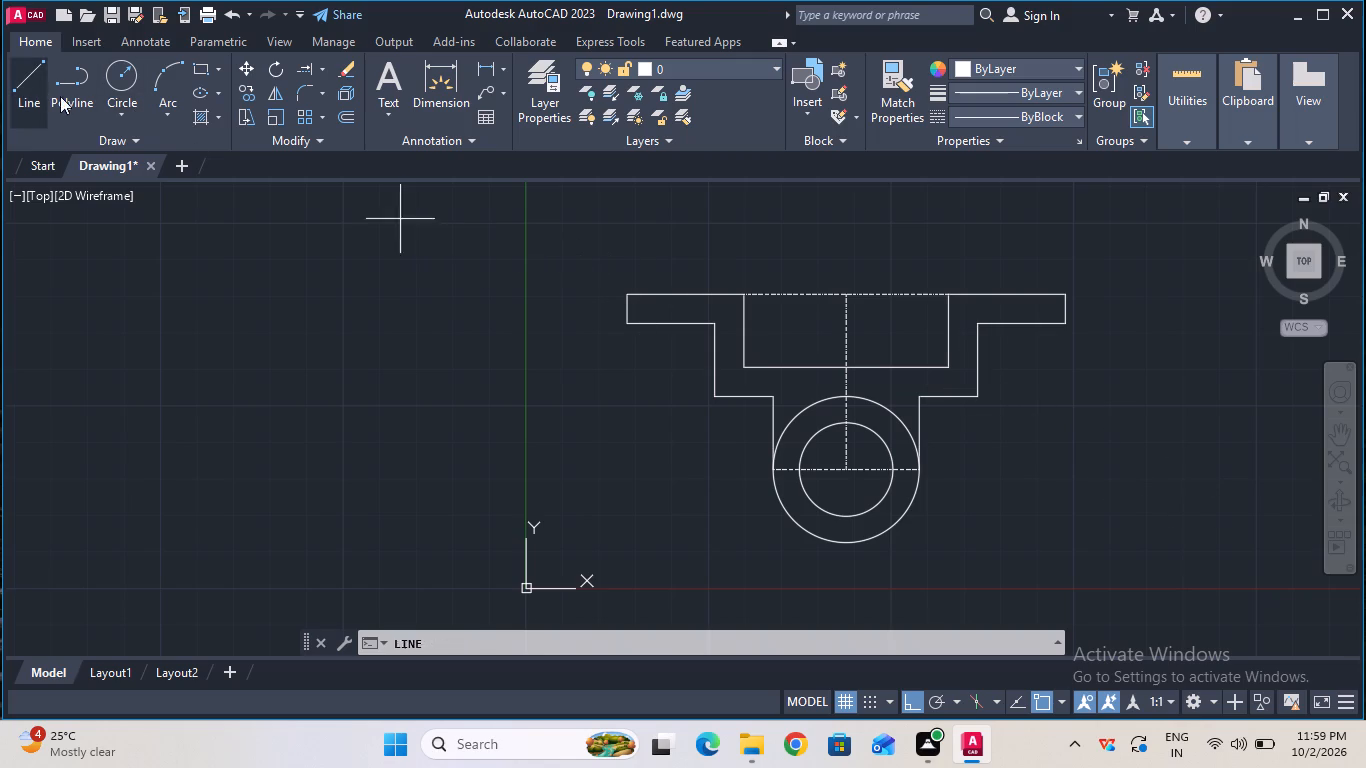
{"action": "left_click", "coordinate": [627, 327]}
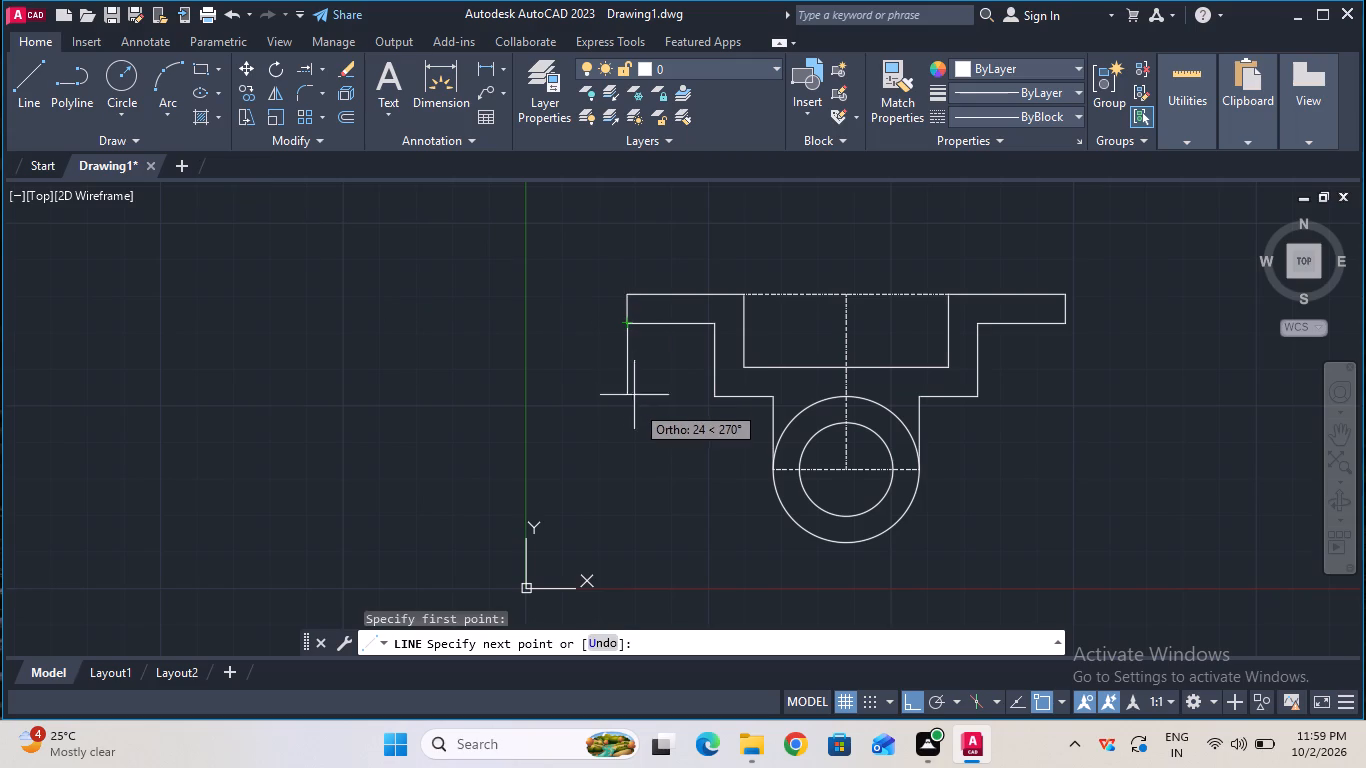
{"action": "key", "text": "3"}
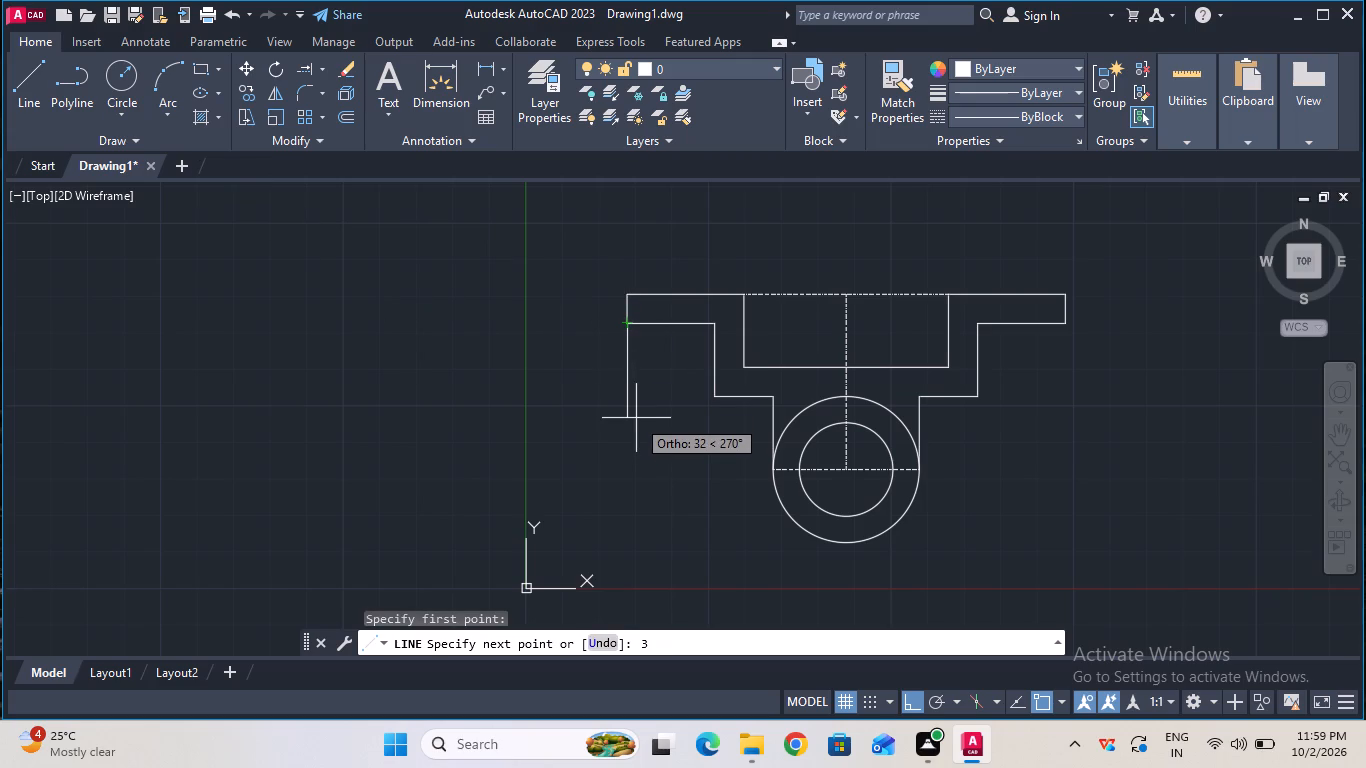
{"action": "key", "text": "8"}
{"action": "key", "text": "Return"}
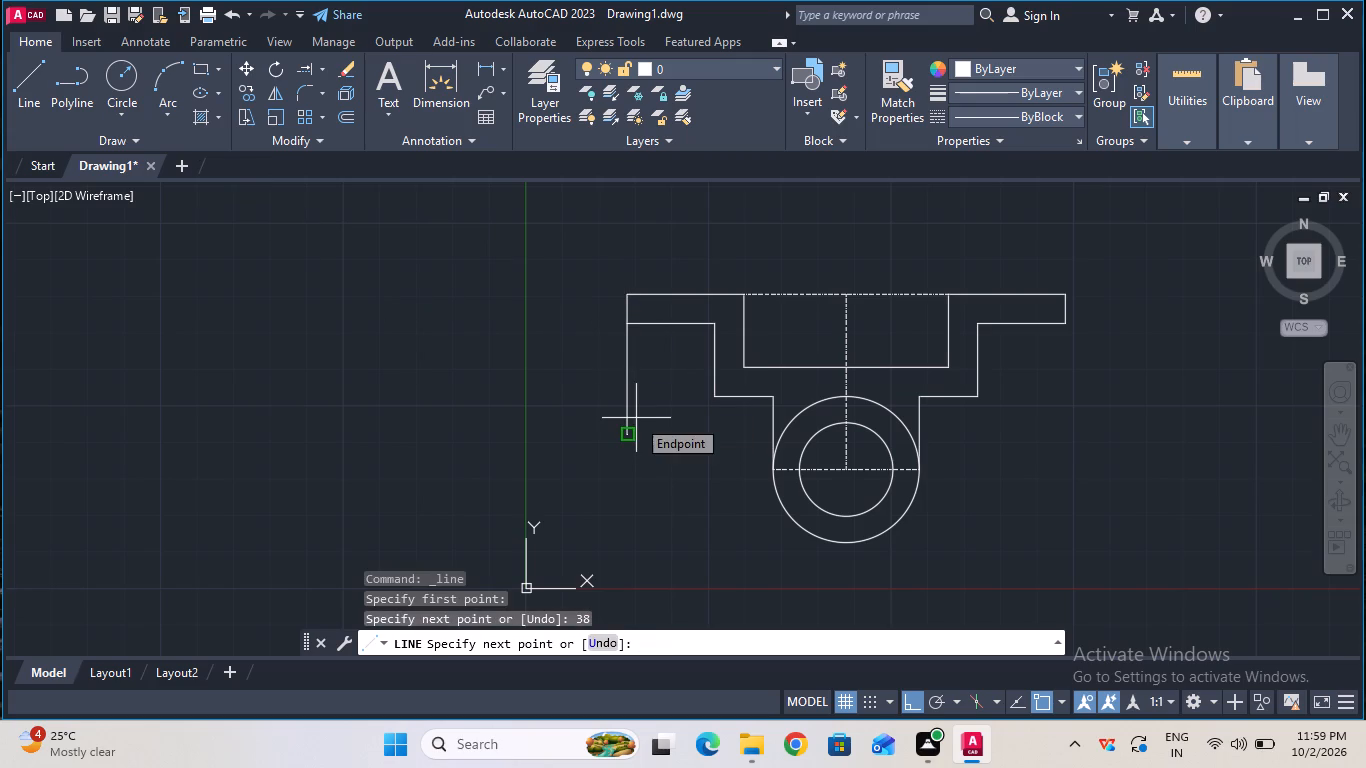
{"action": "key", "text": "Escape"}
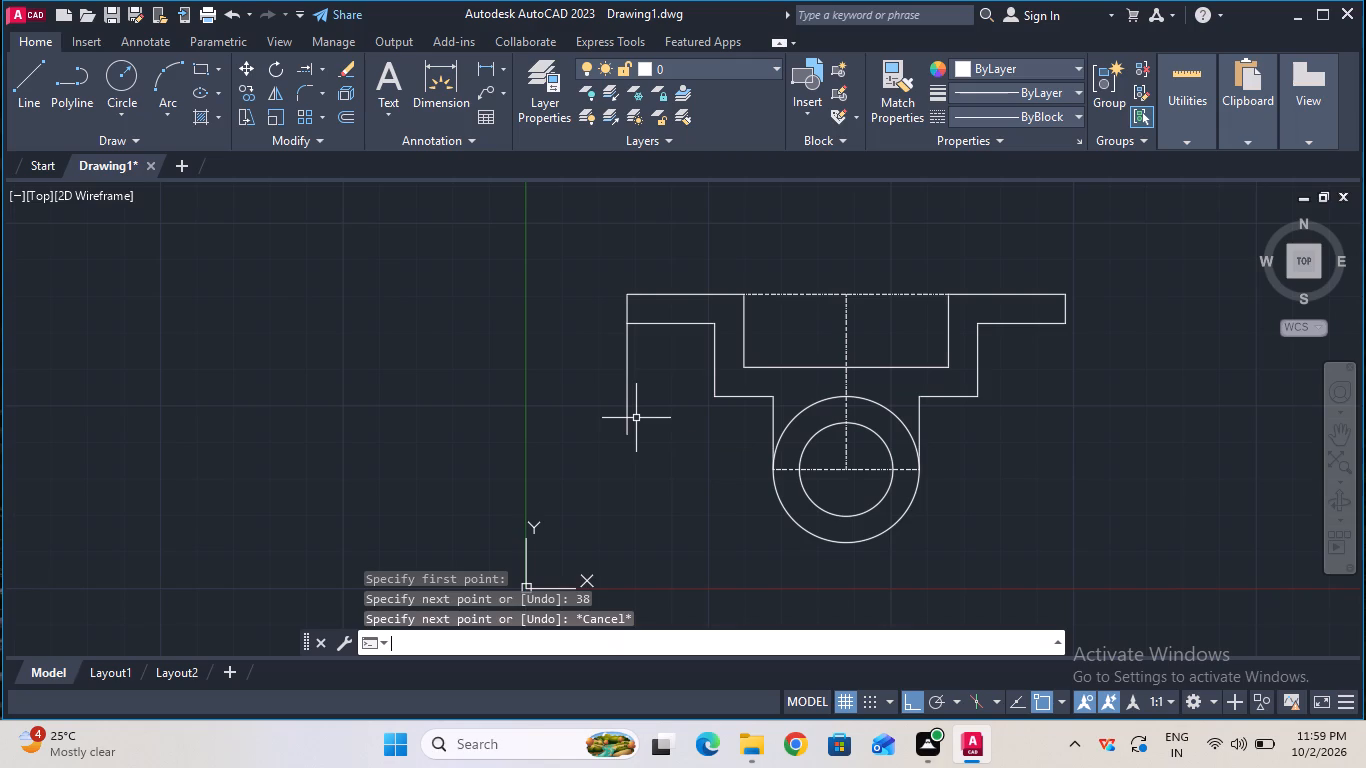
Draw a 38 mm vertical line down from the lower outer corner of the right flange.
{"action": "left_click", "coordinate": [47, 92]}
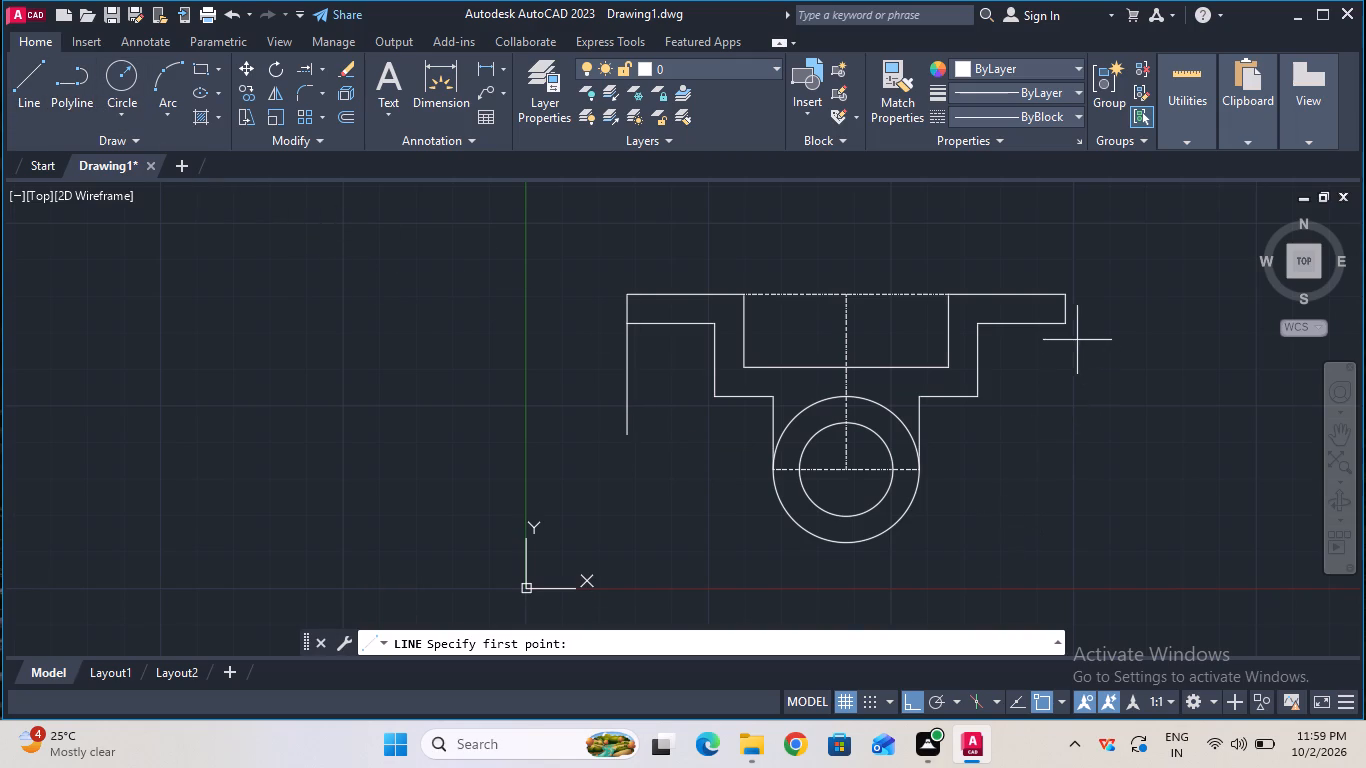
{"action": "left_click", "coordinate": [1061, 323]}
{"action": "key", "text": "3"}
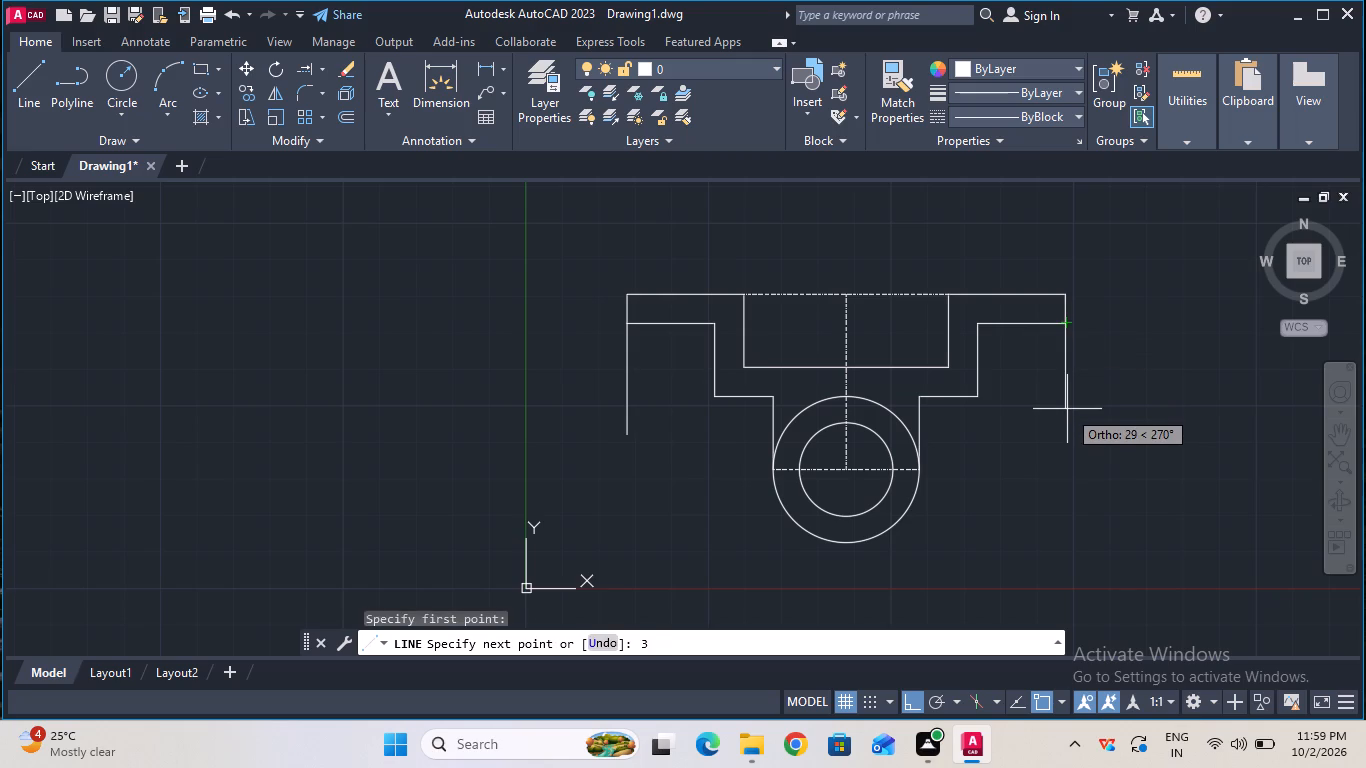
{"action": "key", "text": "8"}
{"action": "key", "text": "Return"}
{"action": "key", "text": "Escape"}
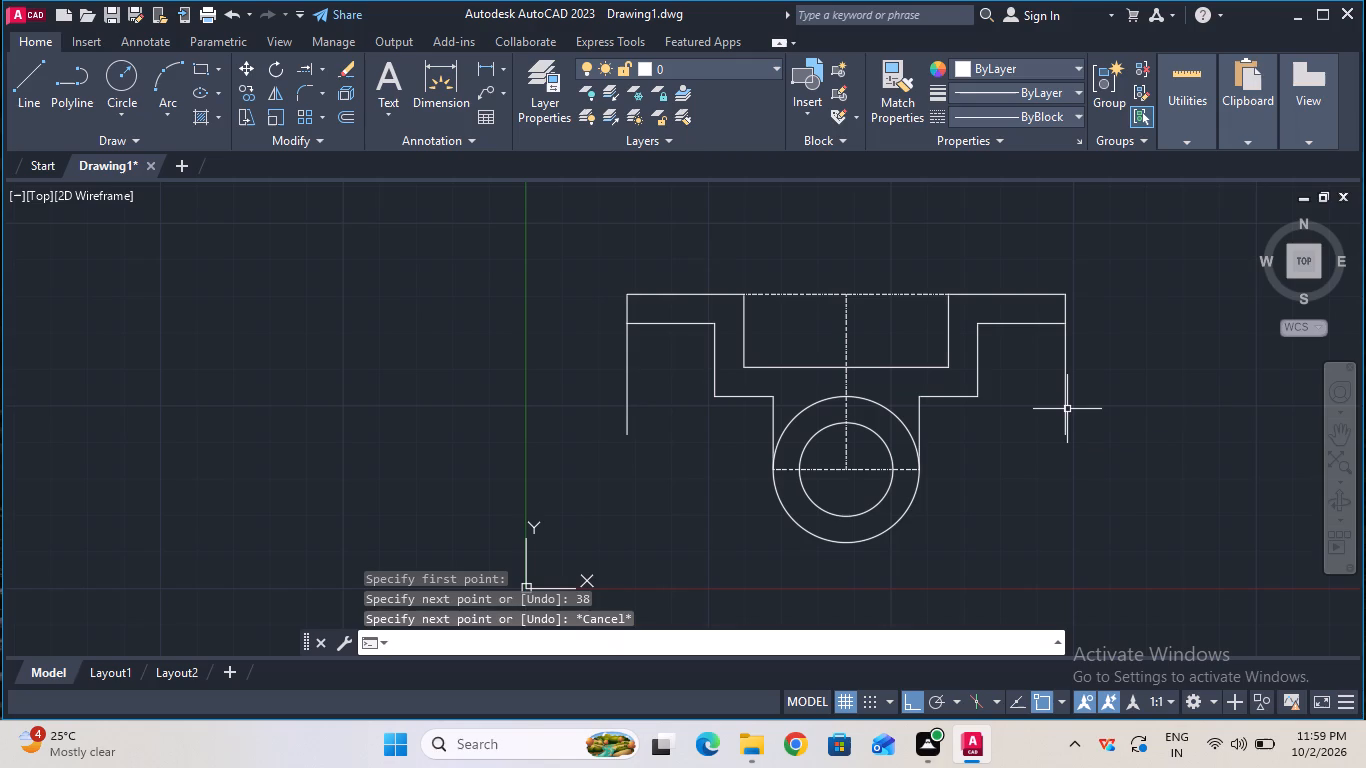
Measure the horizontal distance from the circles' center to the outer circle's left edge.
{"action": "left_click", "coordinate": [486, 59]}
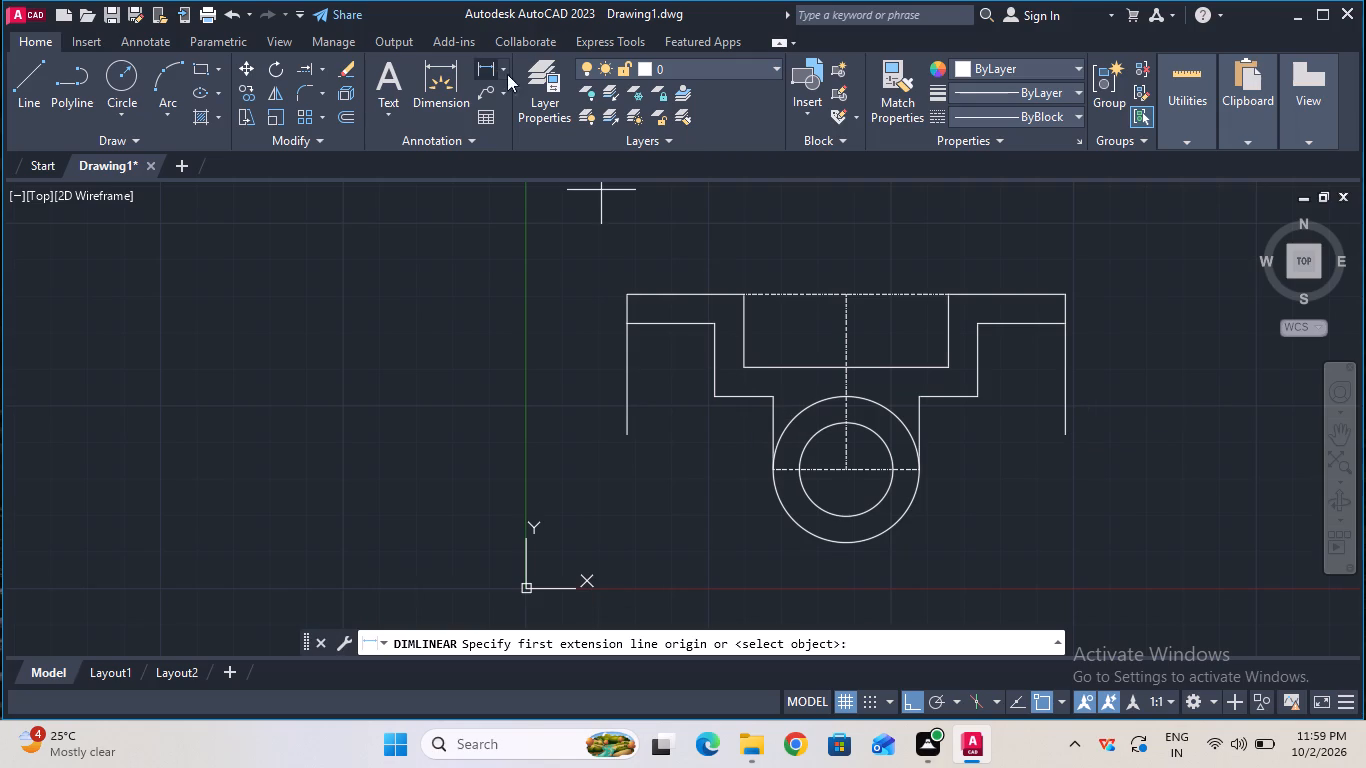
{"action": "left_click", "coordinate": [846, 467]}
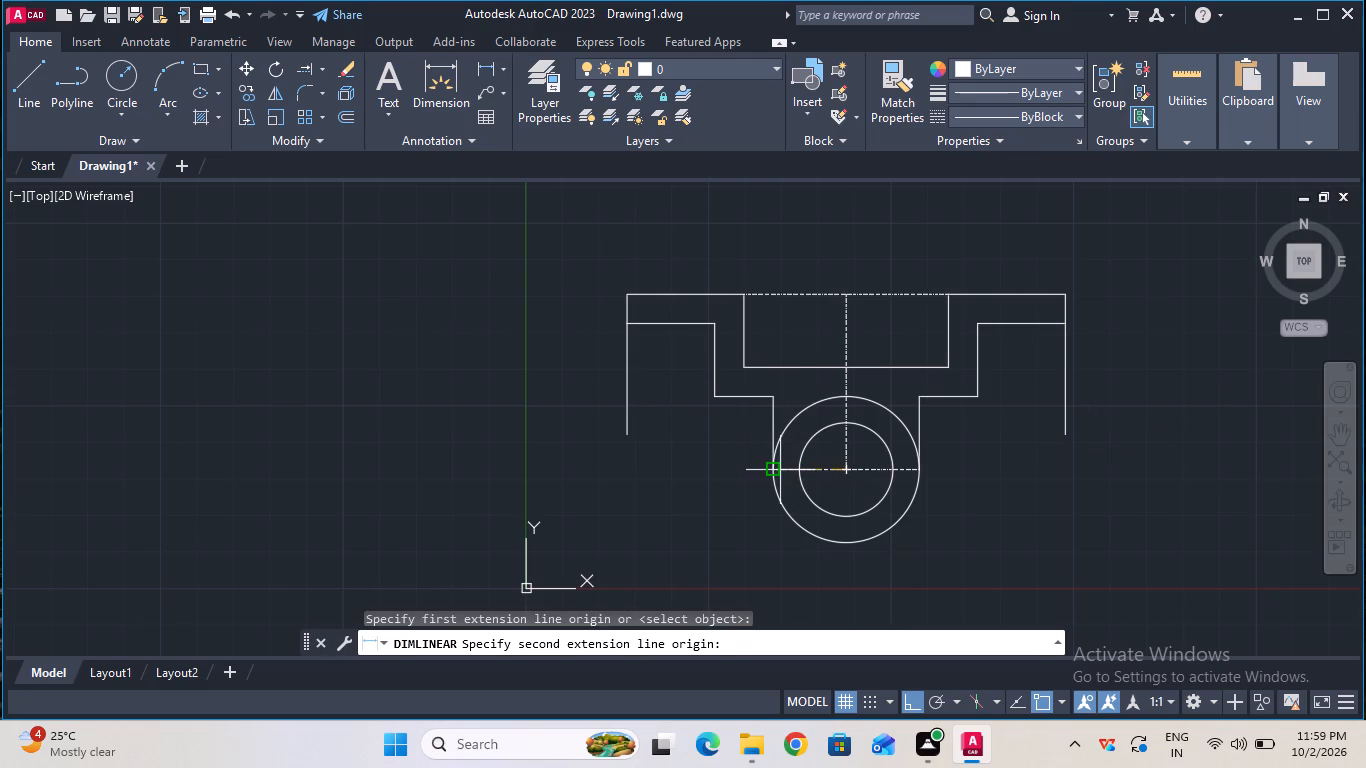
{"action": "left_click", "coordinate": [778, 470]}
{"action": "key", "text": "Escape"}
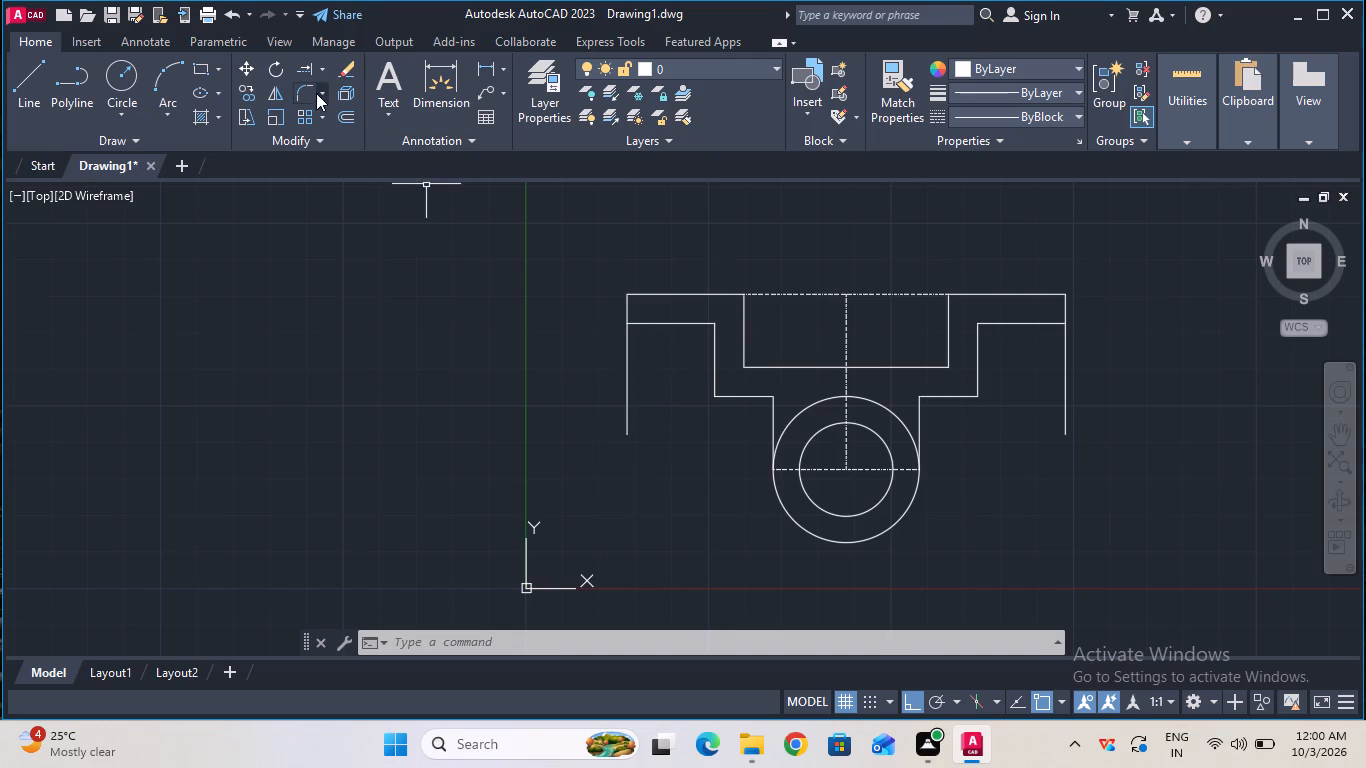
Measure the horizontal length of the left flange's lower edge.
{"action": "left_click", "coordinate": [490, 66]}
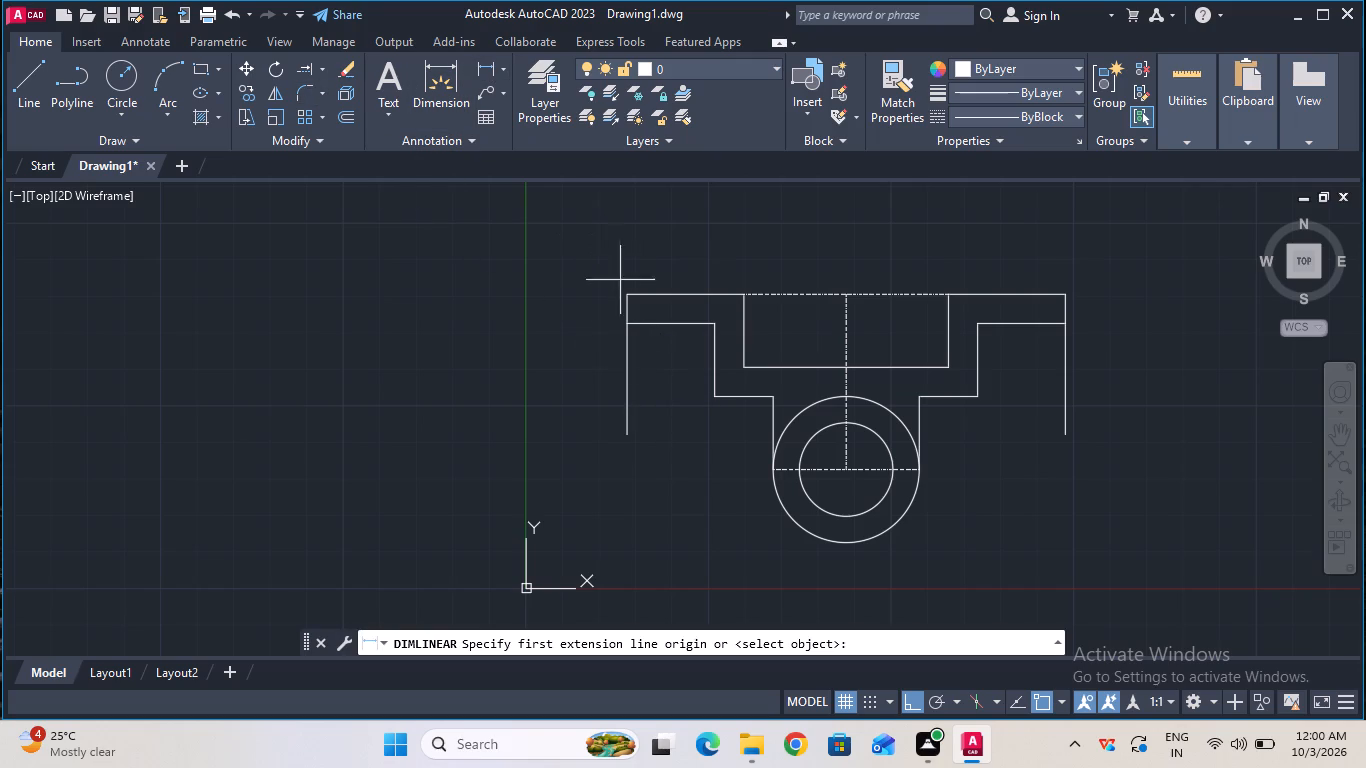
{"action": "left_click", "coordinate": [628, 325]}
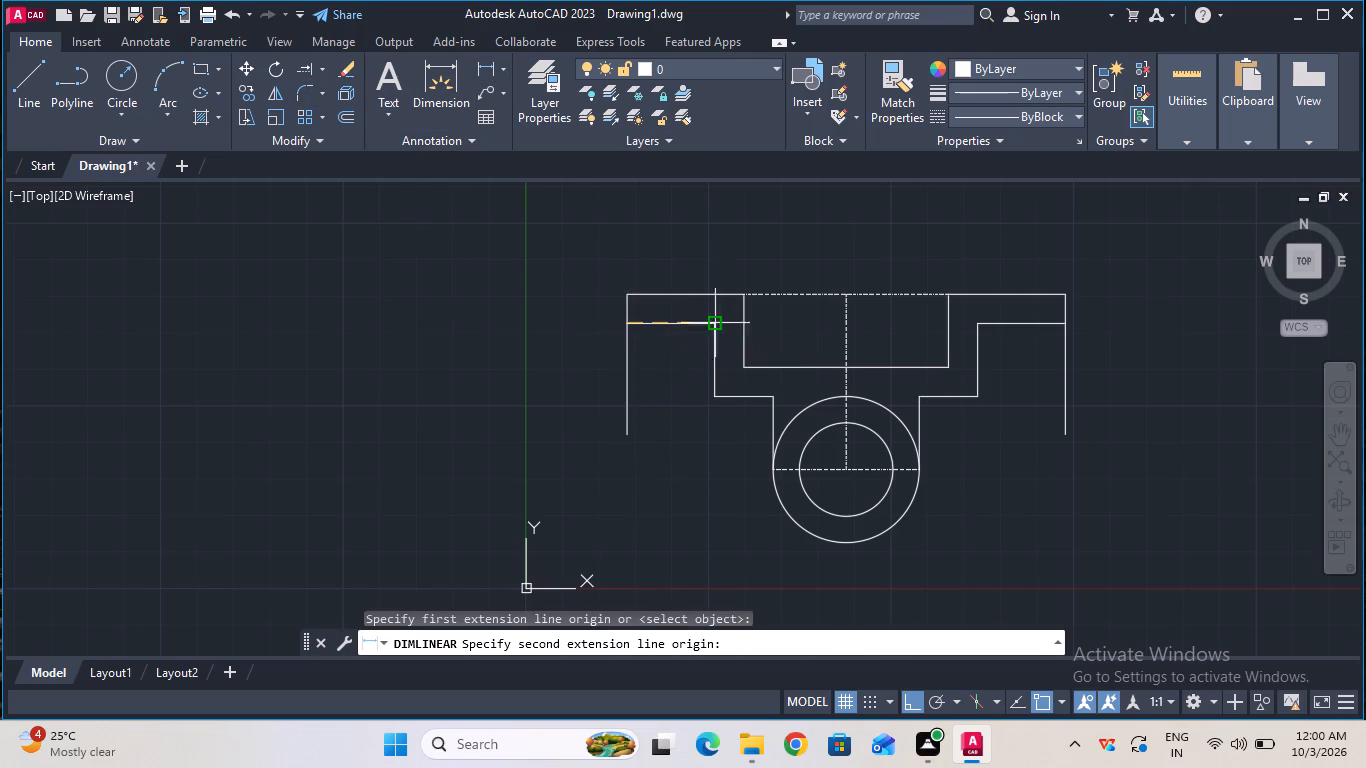
{"action": "left_click", "coordinate": [719, 329]}
{"action": "key", "text": "Escape"}
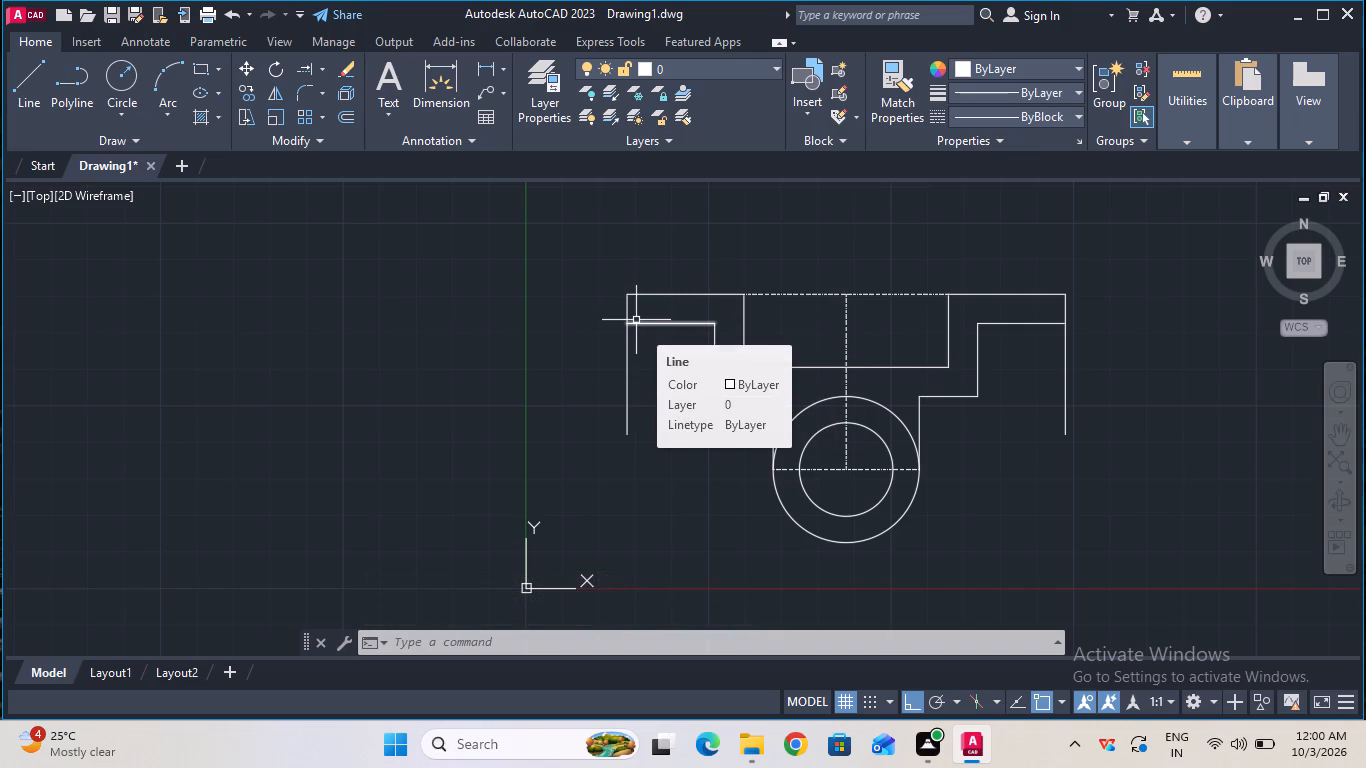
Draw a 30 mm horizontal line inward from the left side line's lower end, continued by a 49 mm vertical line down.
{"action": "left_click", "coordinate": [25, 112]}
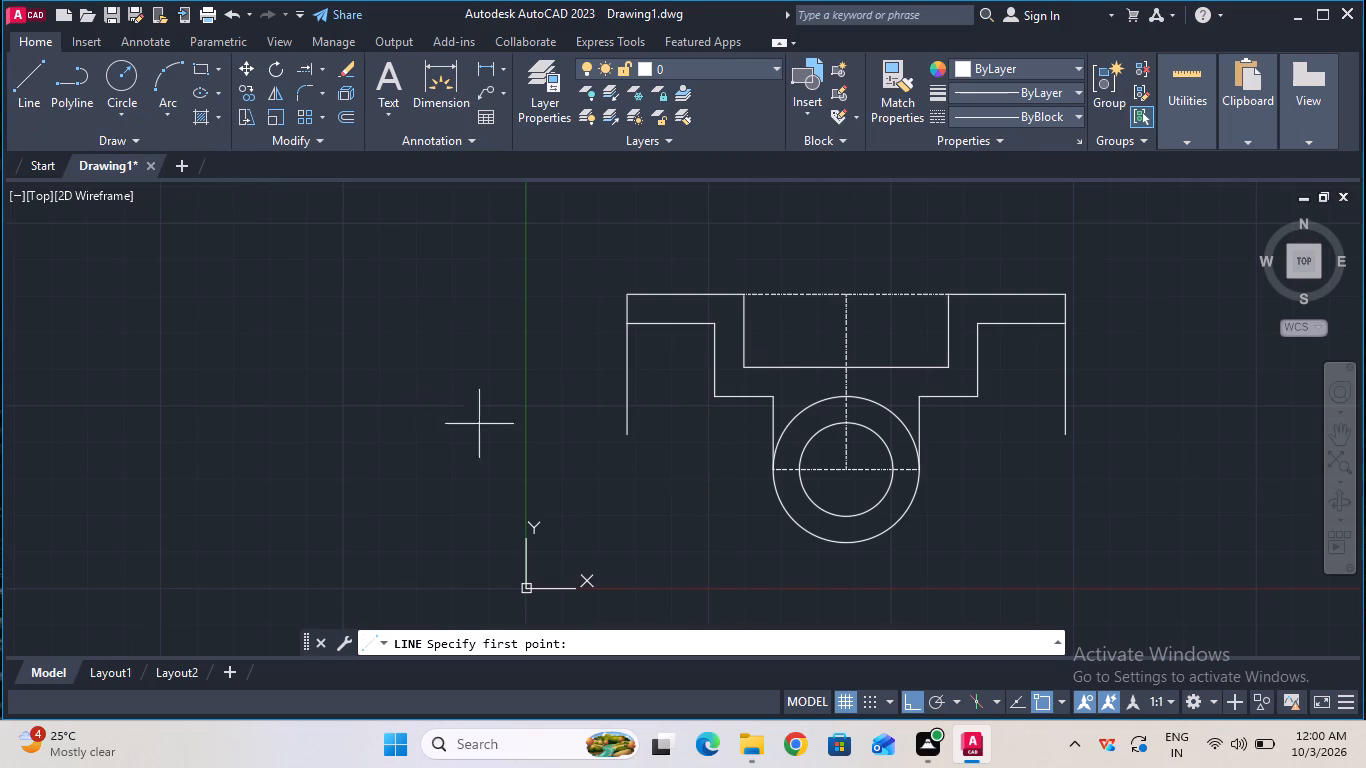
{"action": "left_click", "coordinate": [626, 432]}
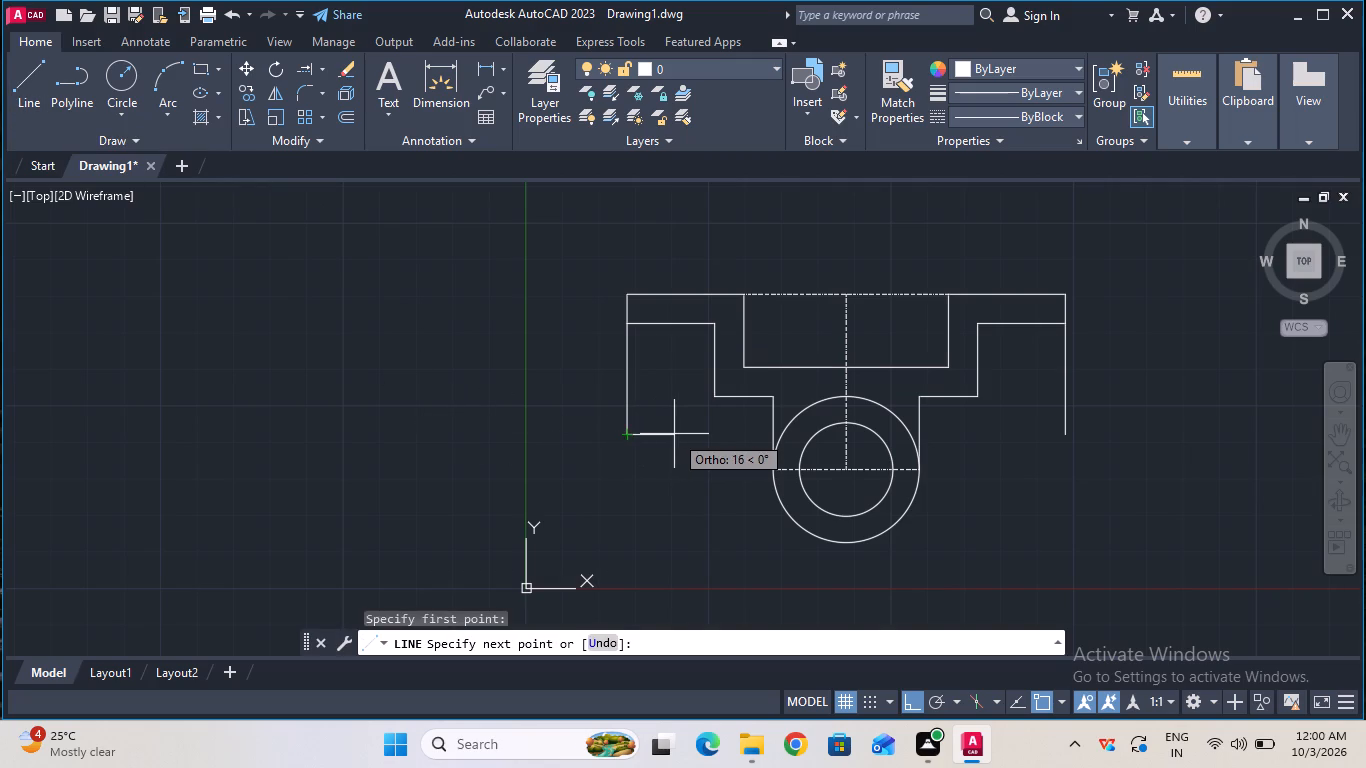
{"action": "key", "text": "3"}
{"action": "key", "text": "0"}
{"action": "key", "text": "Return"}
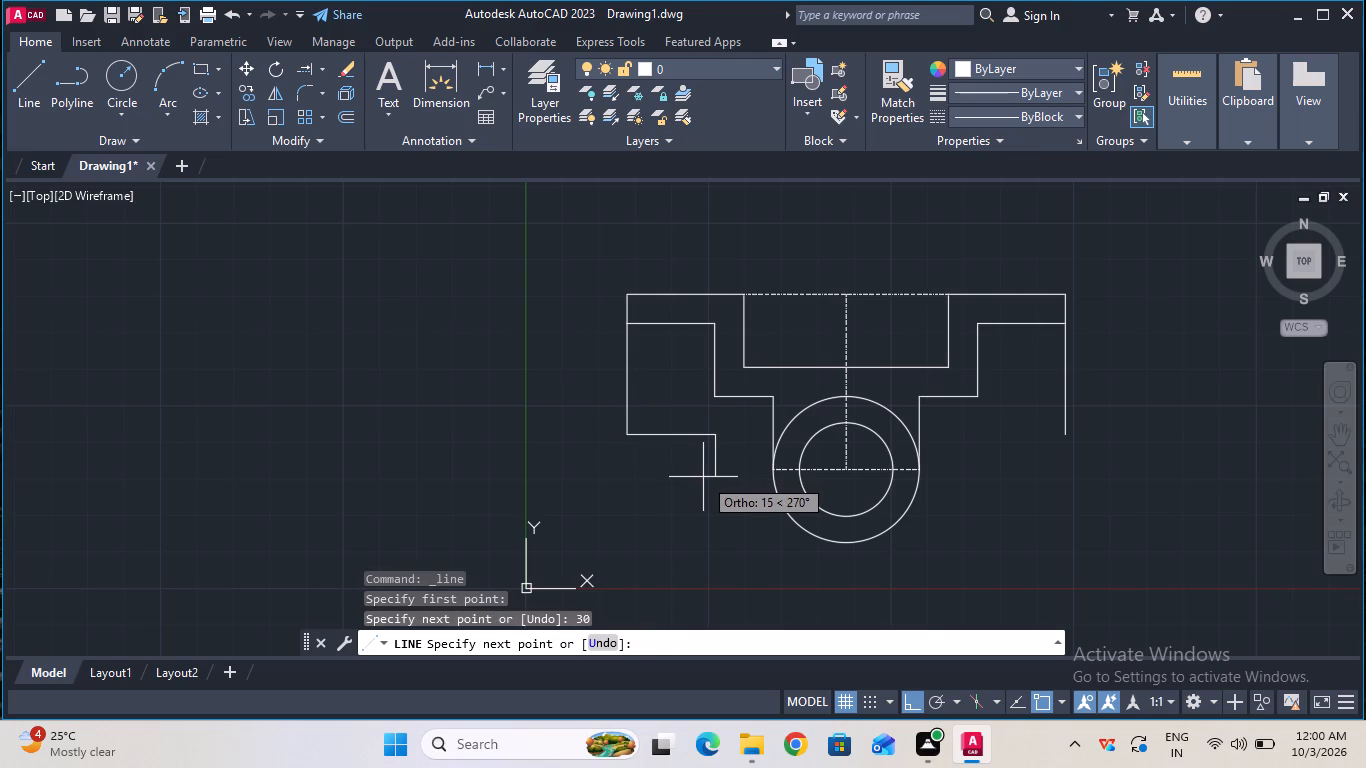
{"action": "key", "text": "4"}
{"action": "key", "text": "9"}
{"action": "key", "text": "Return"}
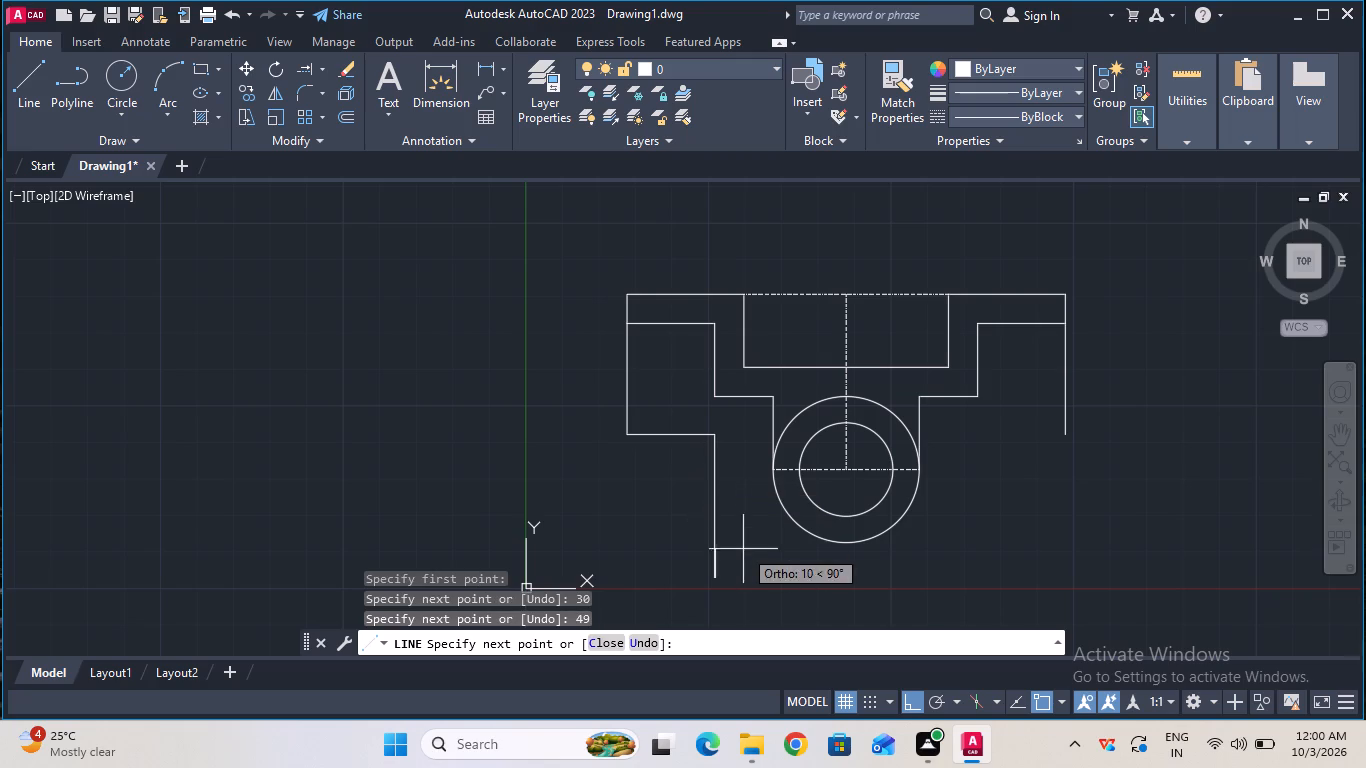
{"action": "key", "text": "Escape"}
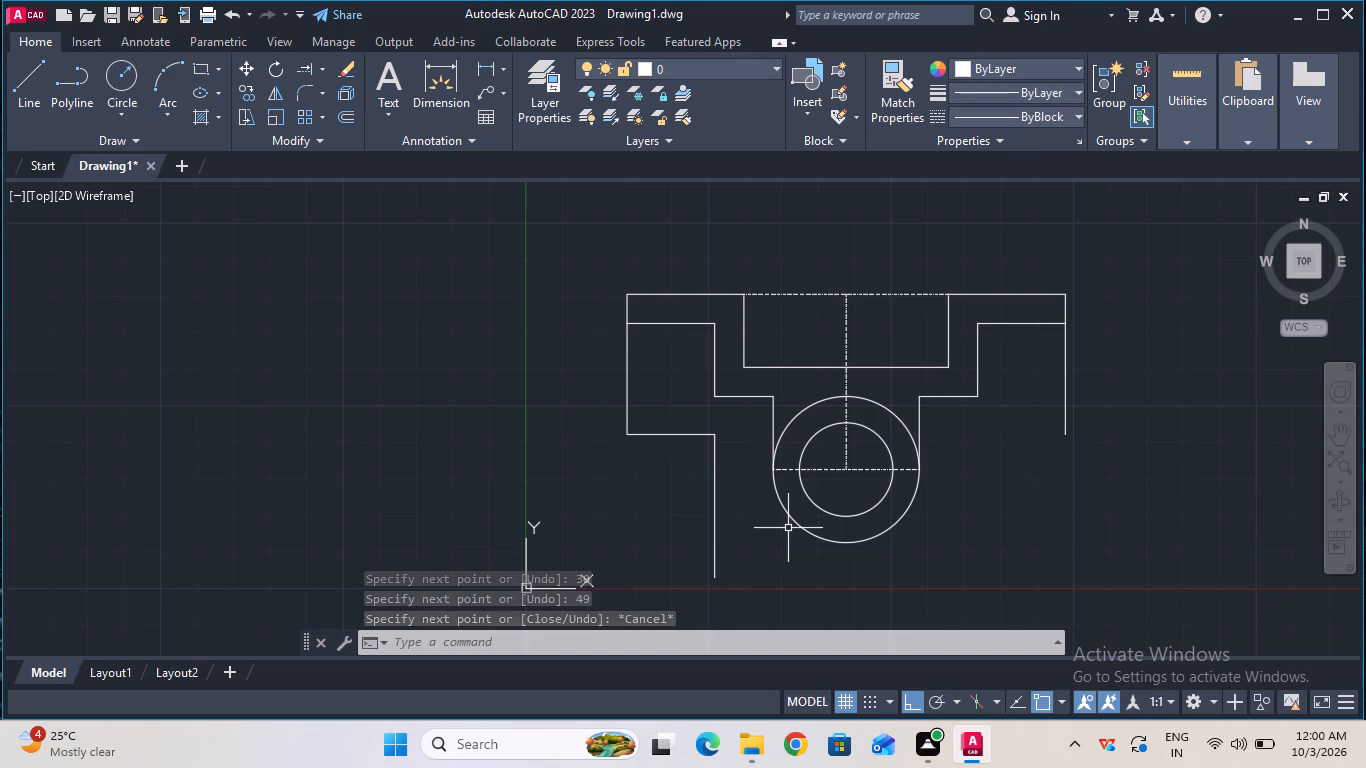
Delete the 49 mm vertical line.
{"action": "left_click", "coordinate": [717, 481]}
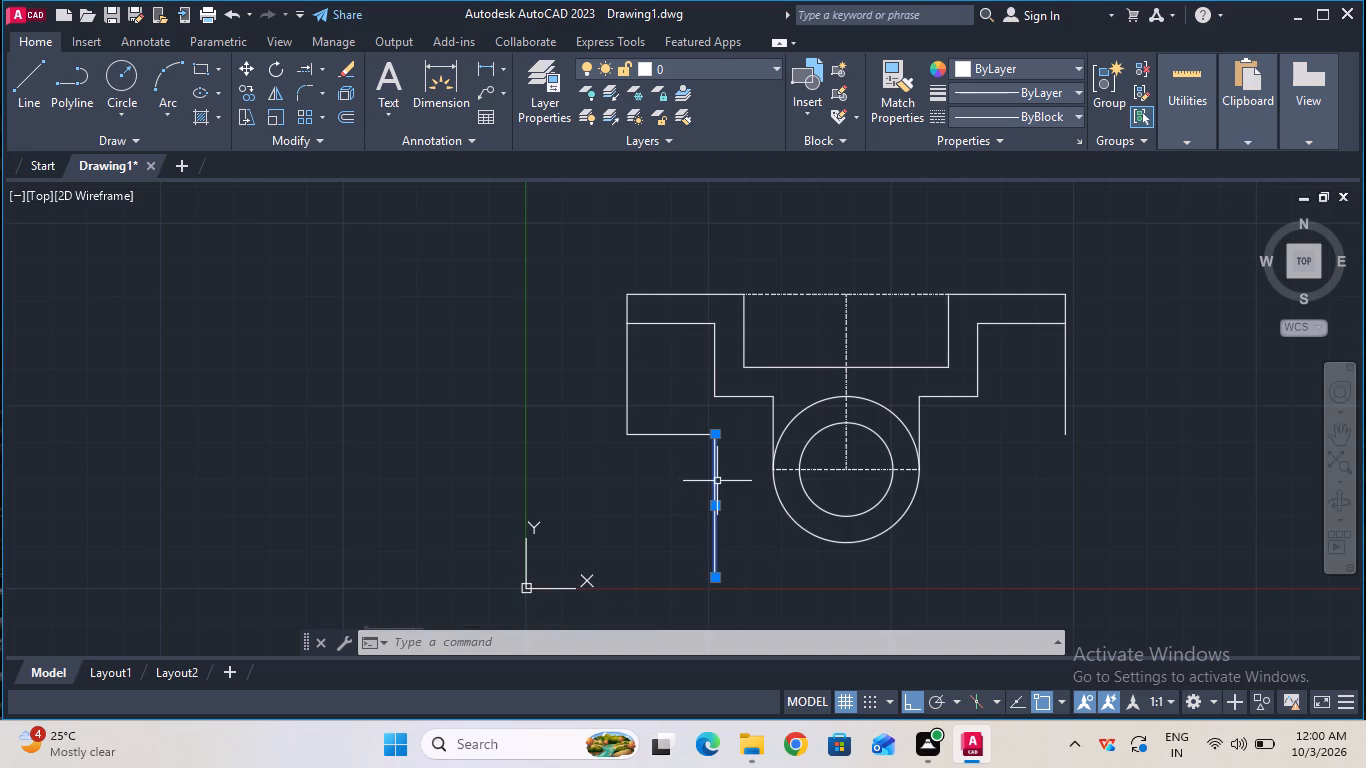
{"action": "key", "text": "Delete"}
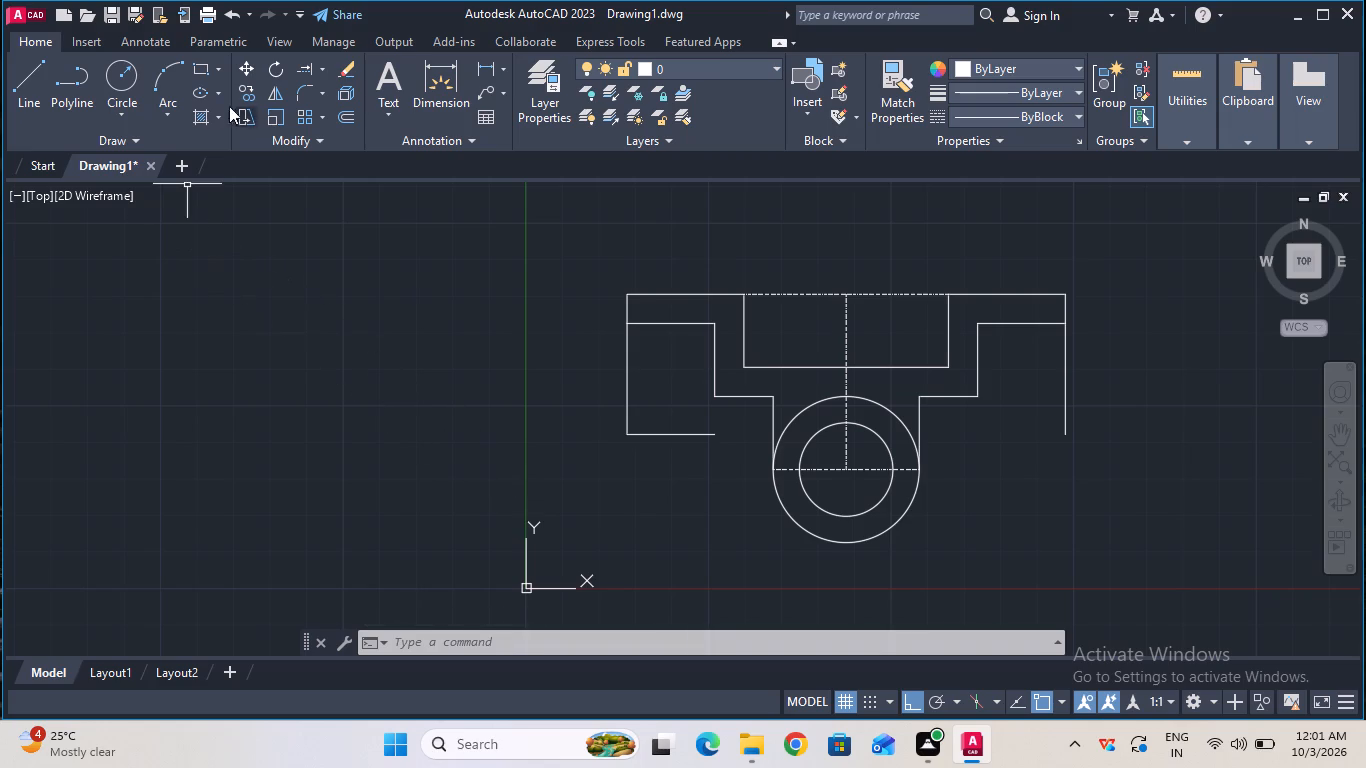
Fillet the inner corner between the left flange's lower edge and the adjoining vertical edge with a 6 mm radius.
{"action": "left_click", "coordinate": [312, 88]}
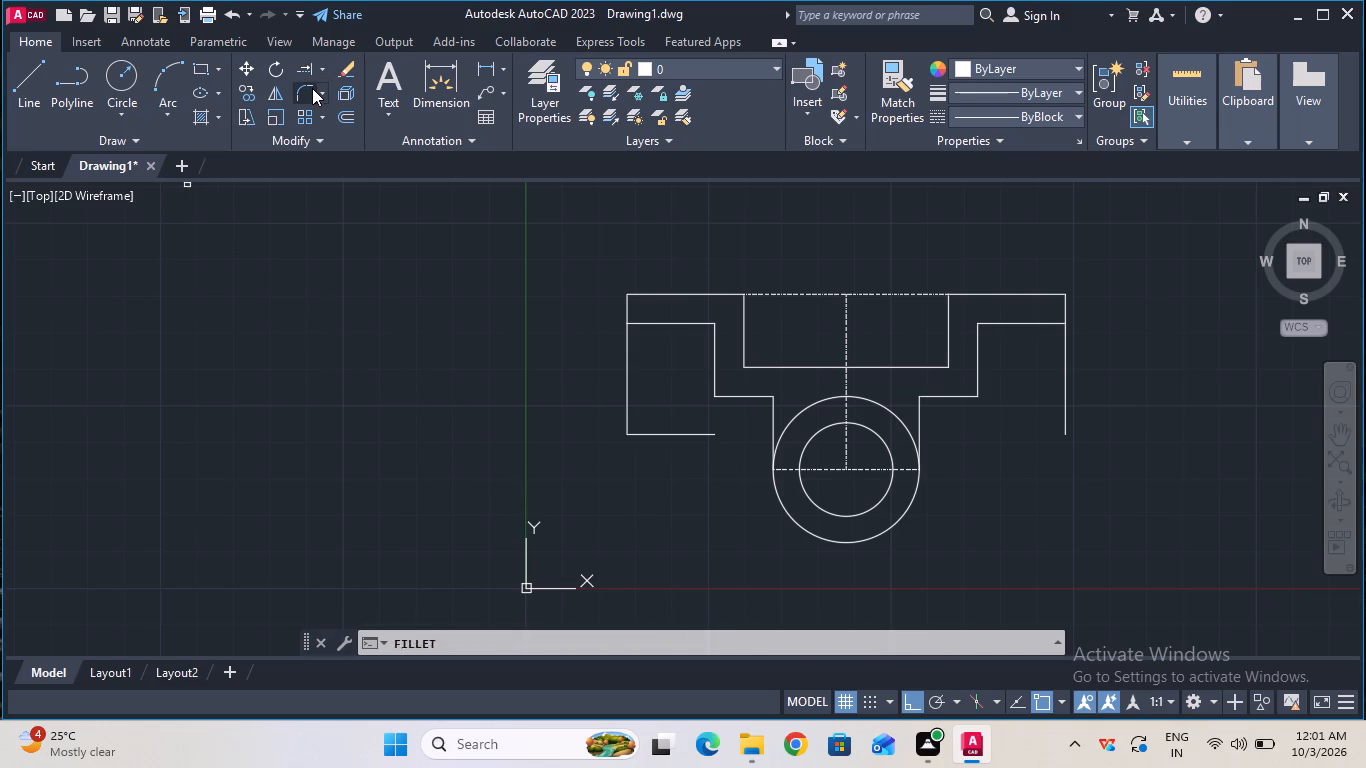
{"action": "left_click", "coordinate": [321, 96]}
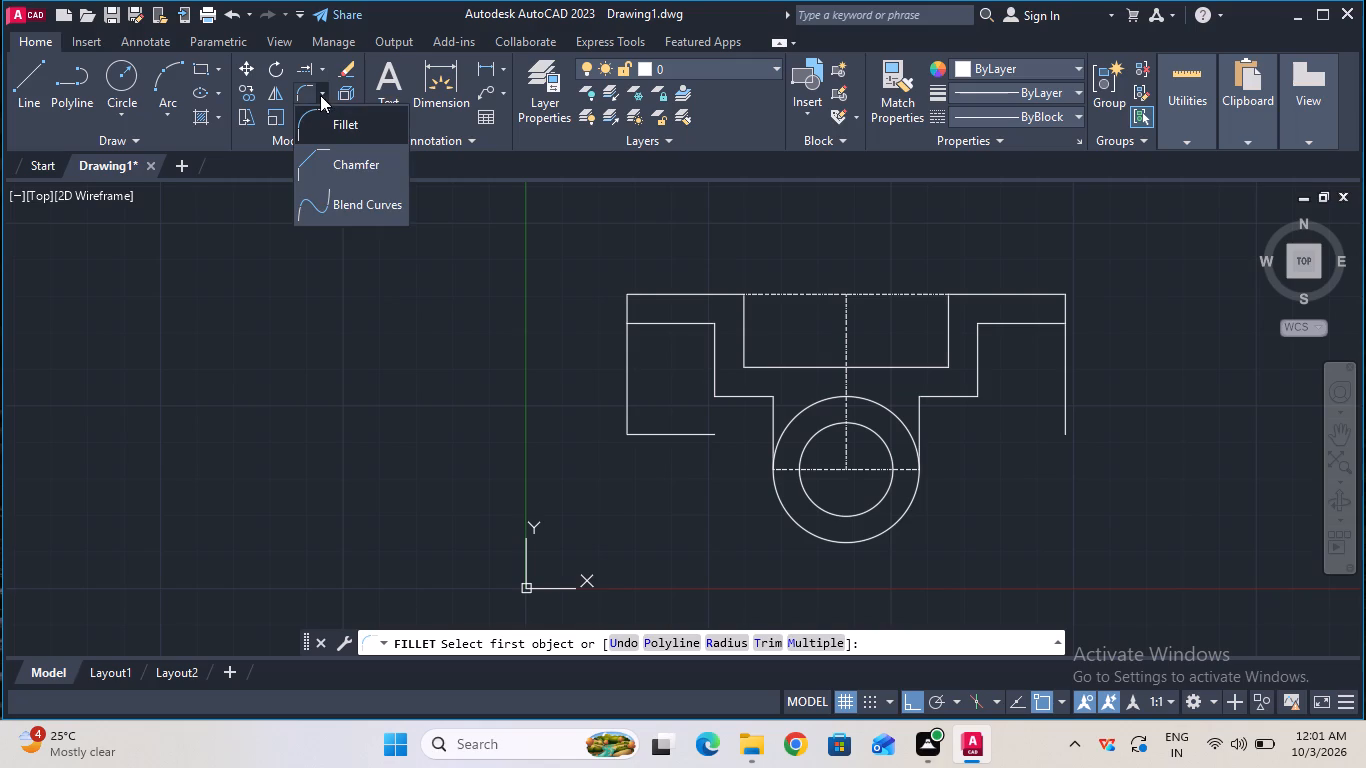
{"action": "left_click", "coordinate": [335, 131]}
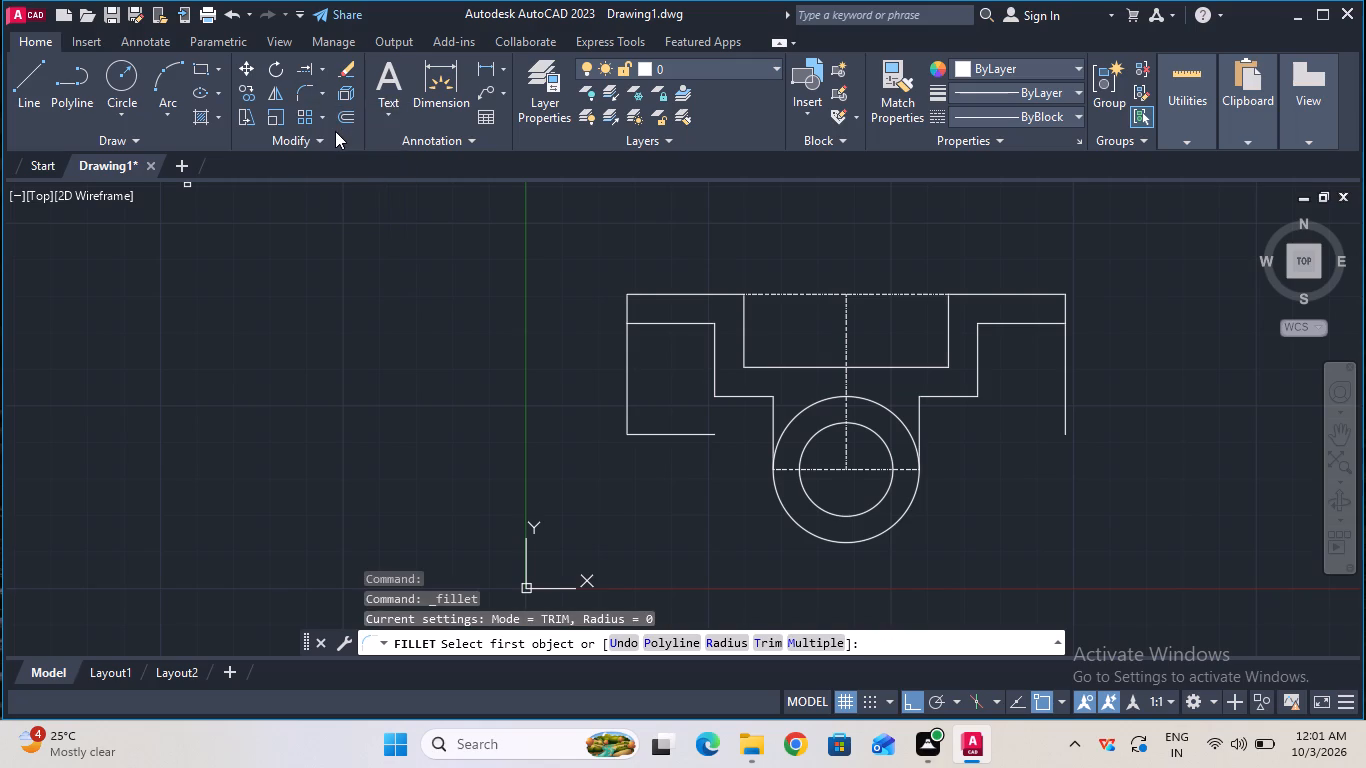
{"action": "left_click", "coordinate": [735, 642]}
{"action": "left_click", "coordinate": [736, 640]}
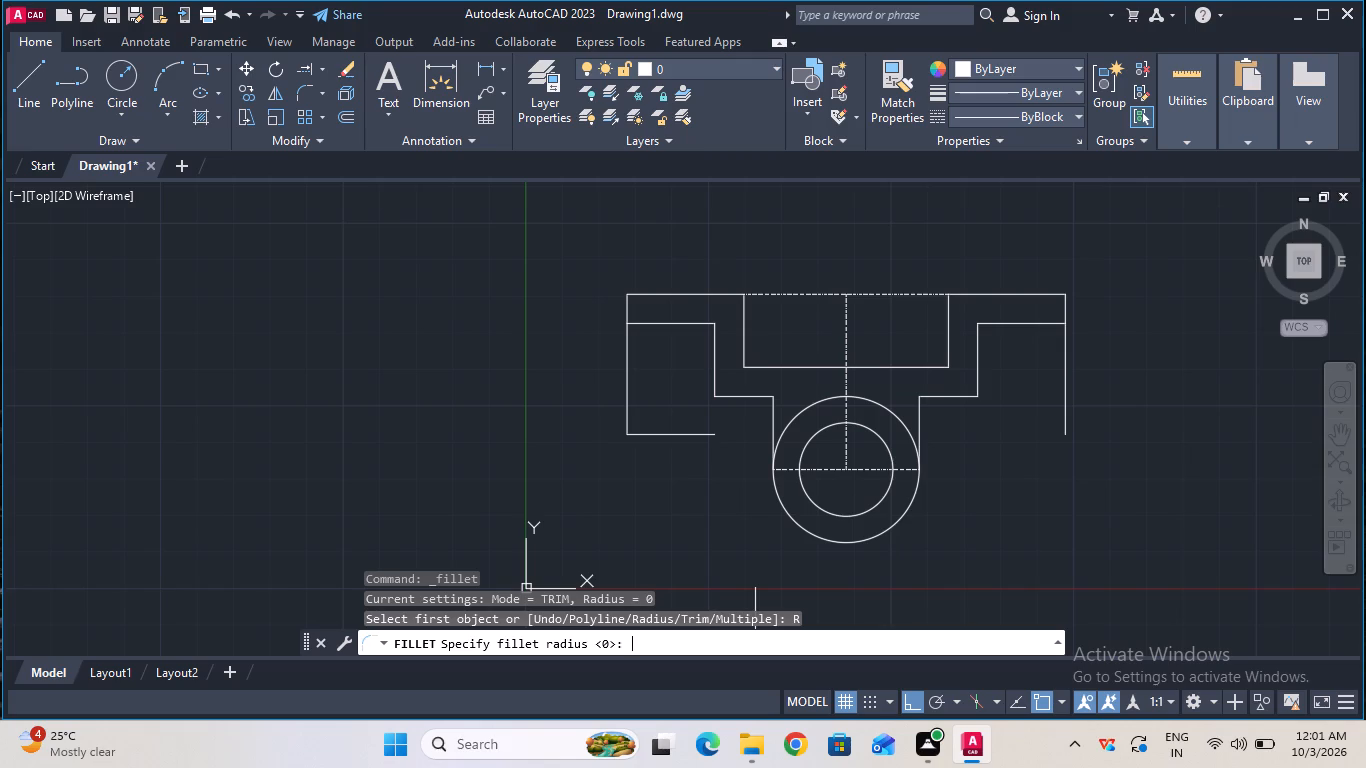
{"action": "key", "text": "6"}
{"action": "key", "text": "Return"}
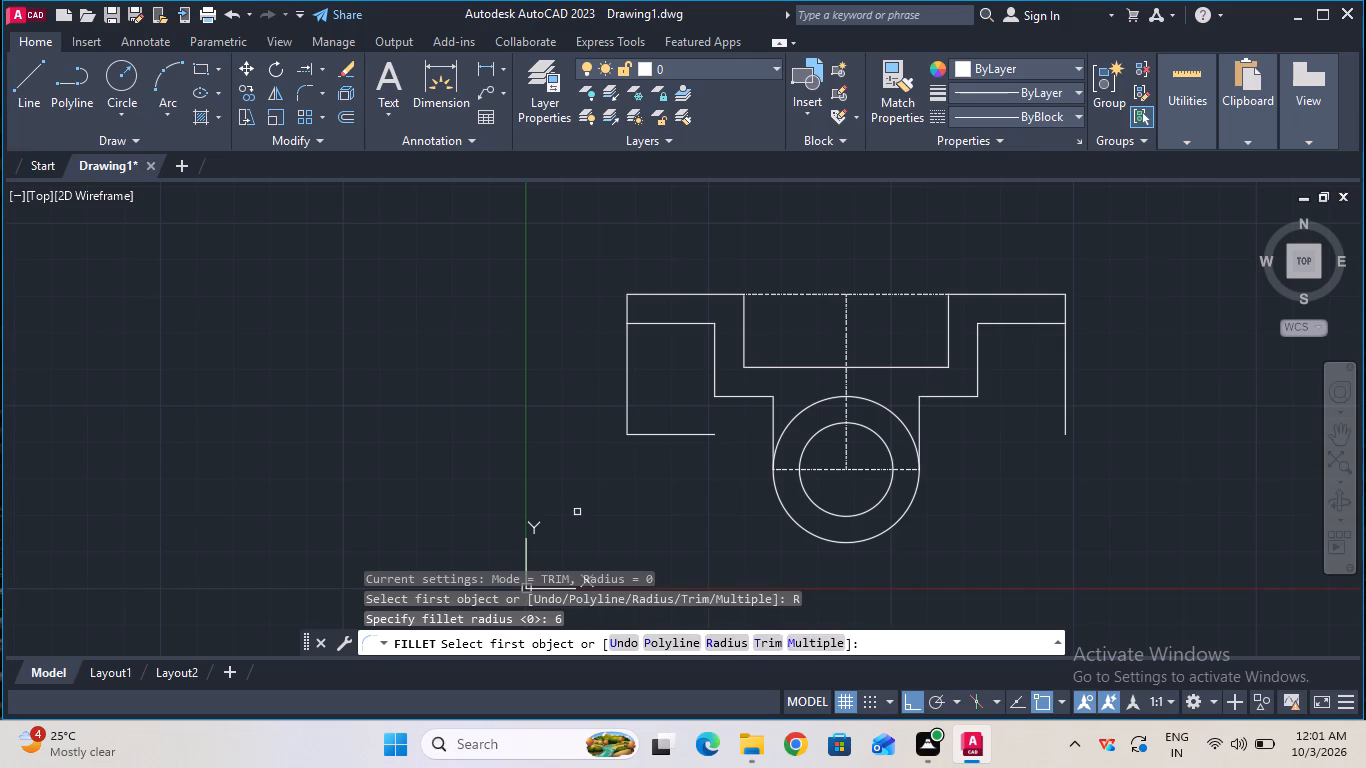
{"action": "left_click", "coordinate": [691, 323]}
{"action": "left_click", "coordinate": [713, 352]}
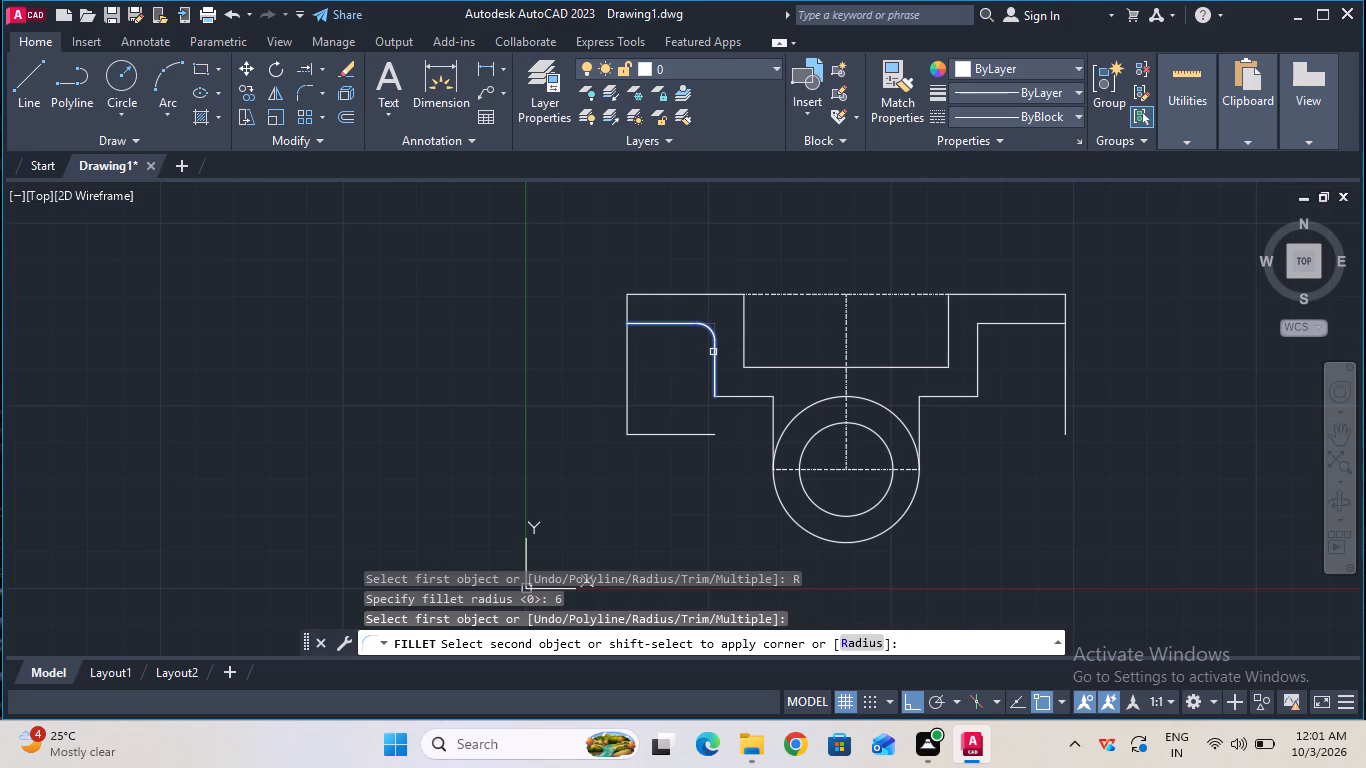
Fillet the matching inner corner under the right flange with the same 6 mm radius.
{"action": "left_click", "coordinate": [302, 99]}
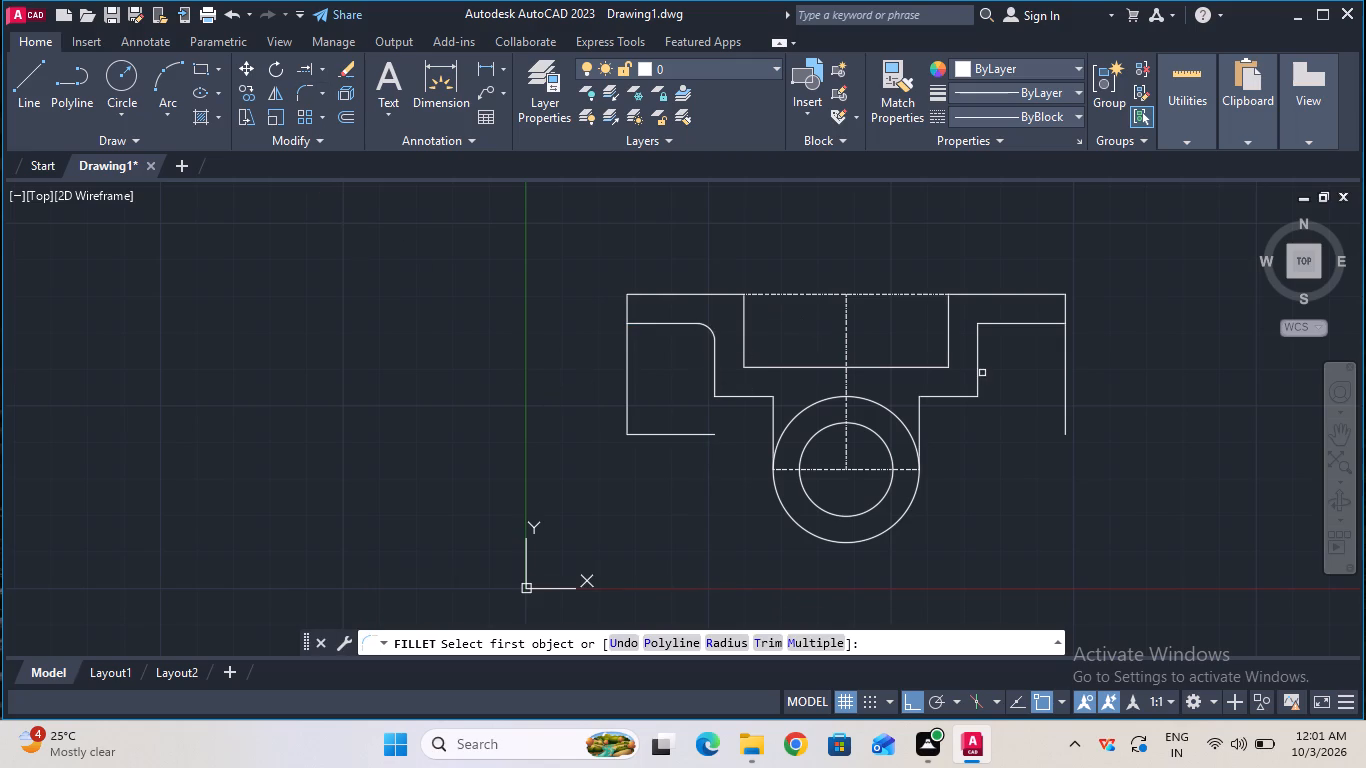
{"action": "left_click", "coordinate": [979, 373]}
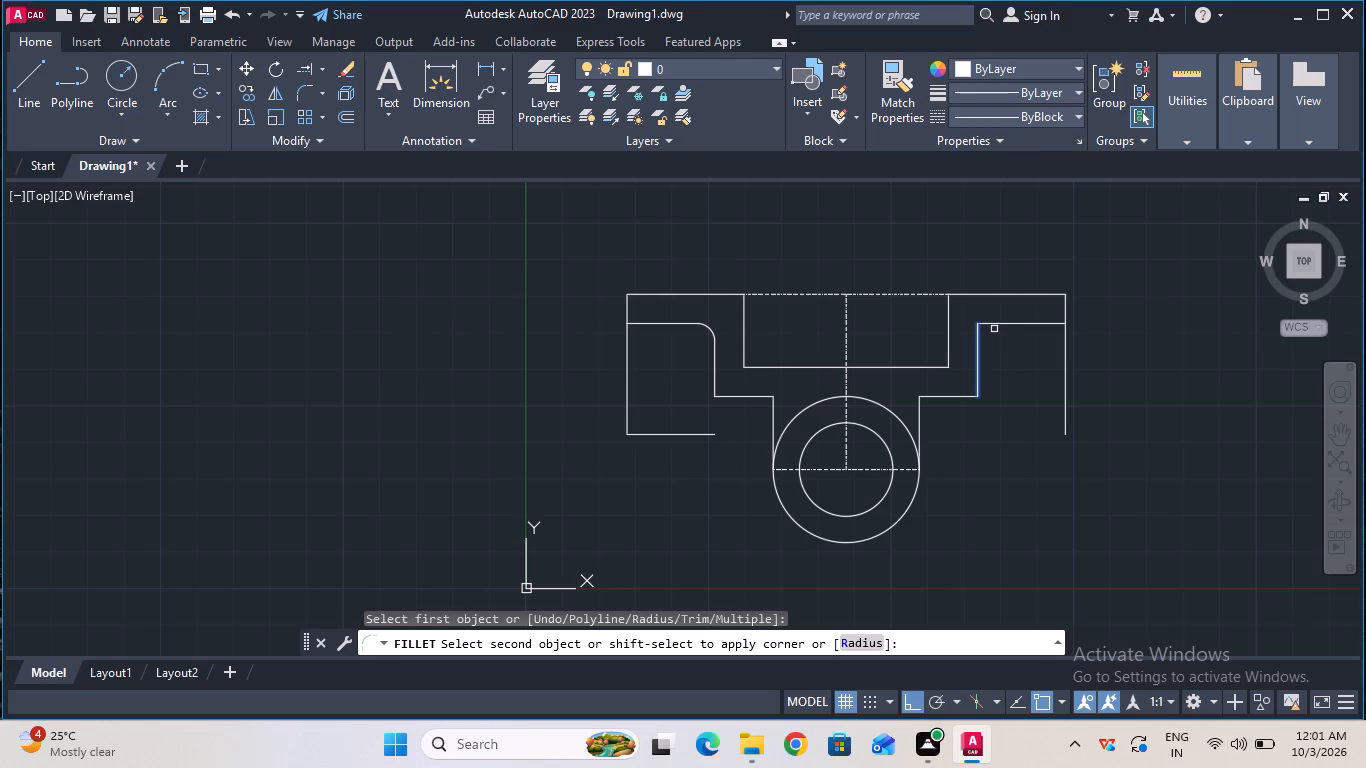
{"action": "left_click", "coordinate": [994, 326]}
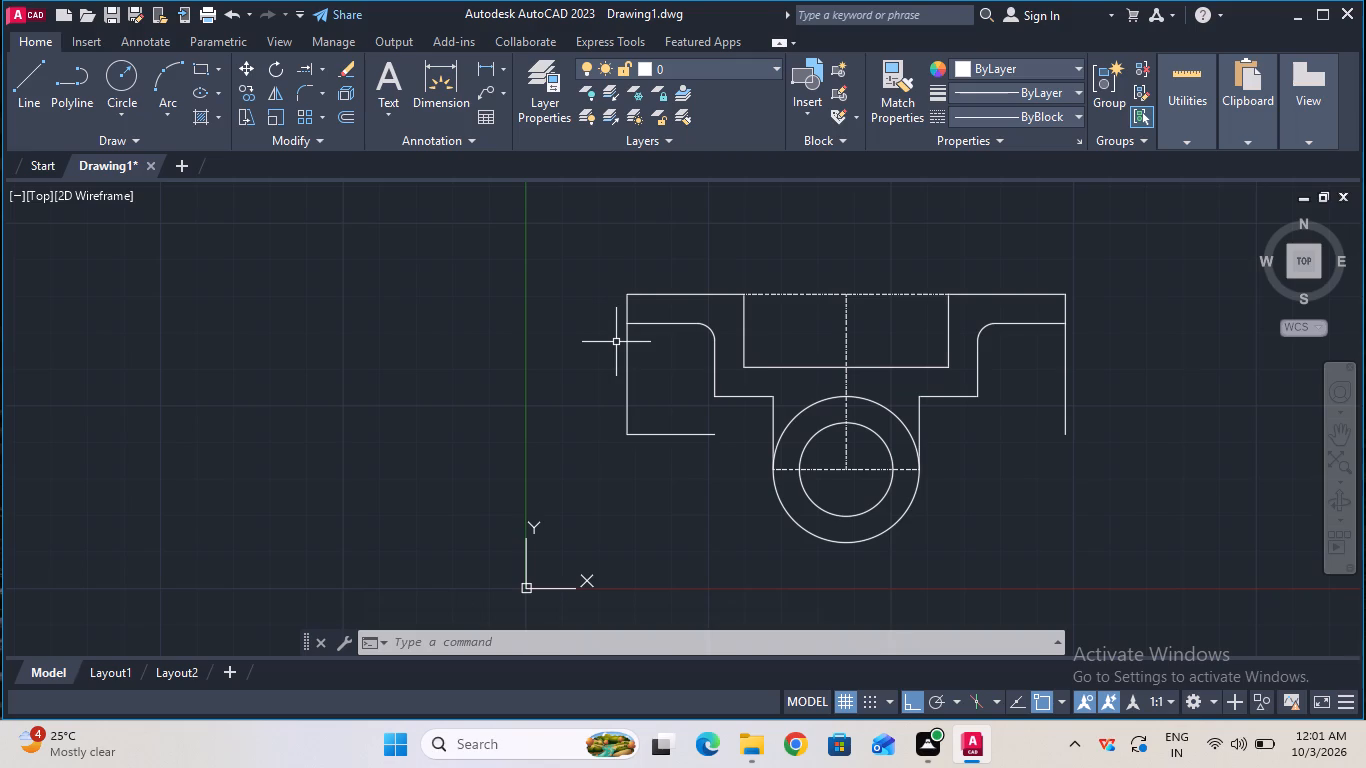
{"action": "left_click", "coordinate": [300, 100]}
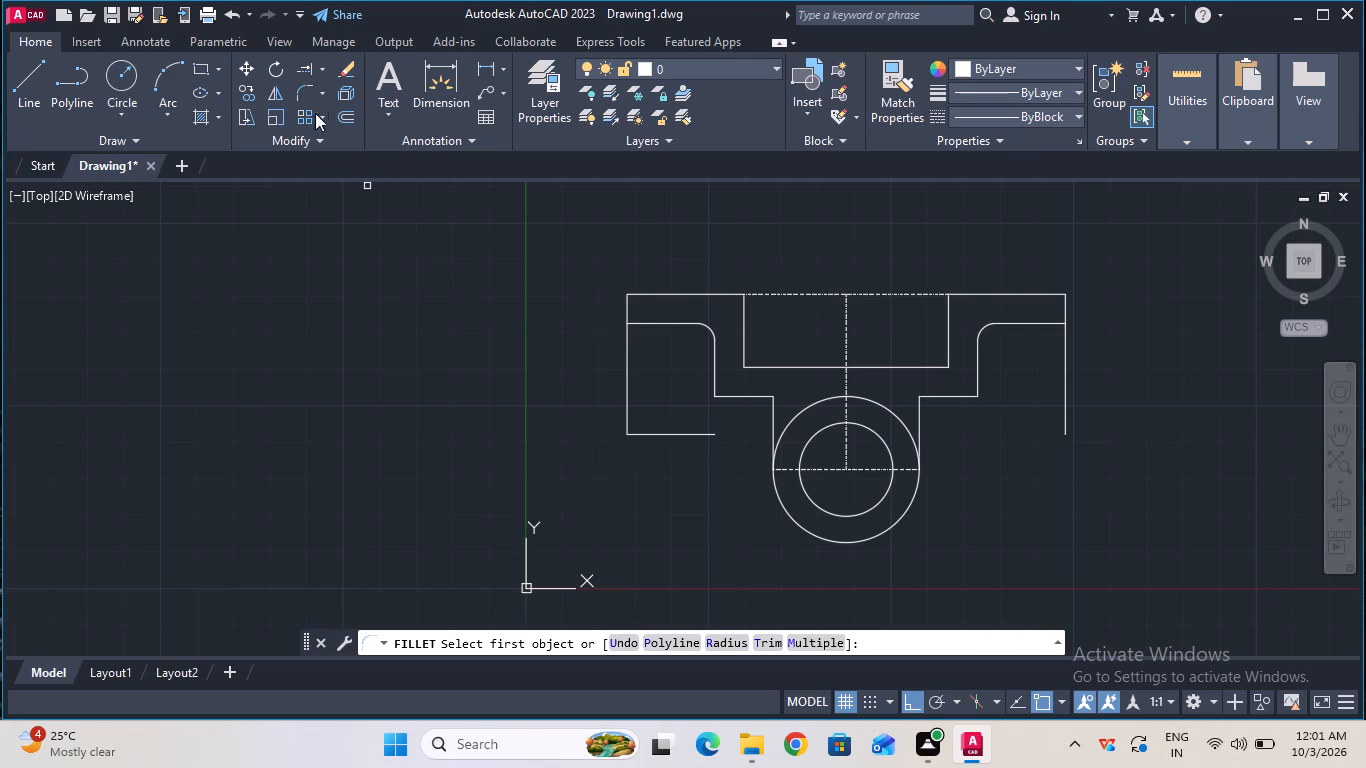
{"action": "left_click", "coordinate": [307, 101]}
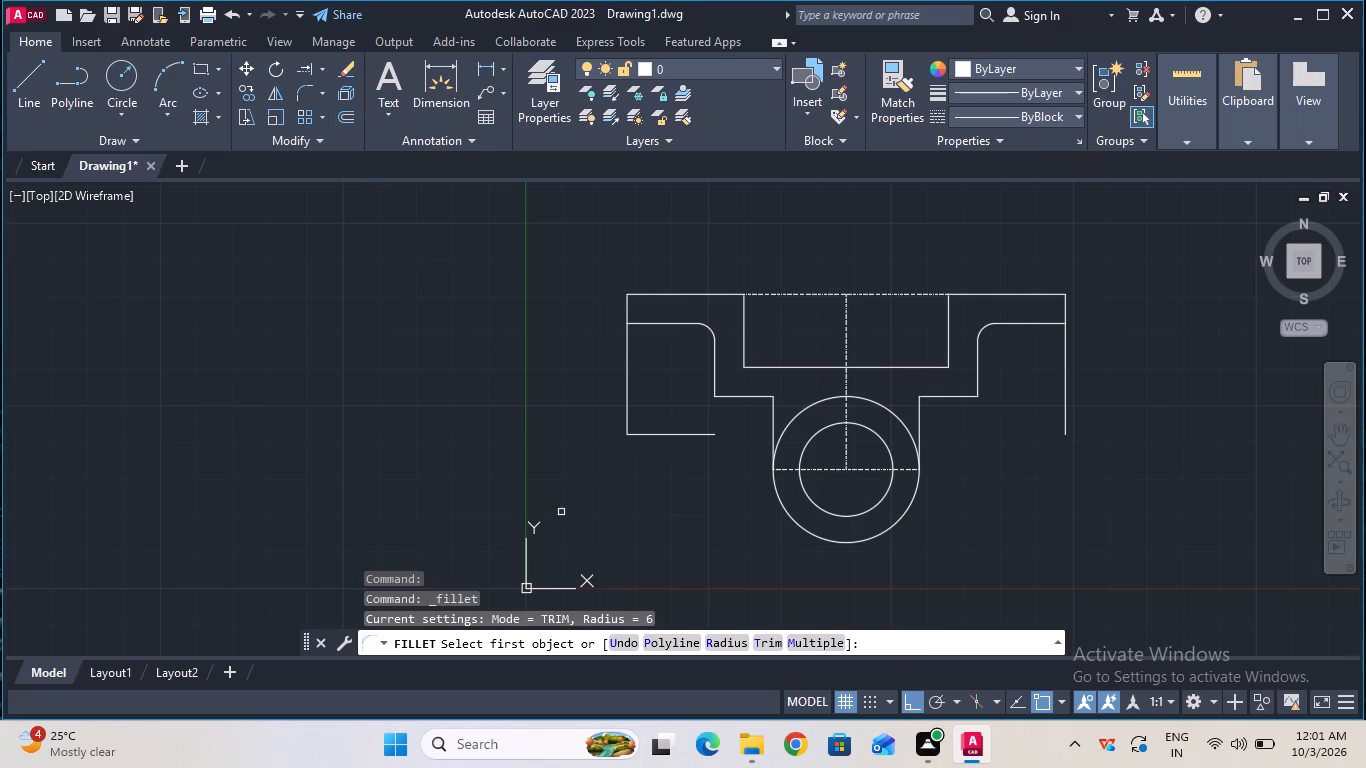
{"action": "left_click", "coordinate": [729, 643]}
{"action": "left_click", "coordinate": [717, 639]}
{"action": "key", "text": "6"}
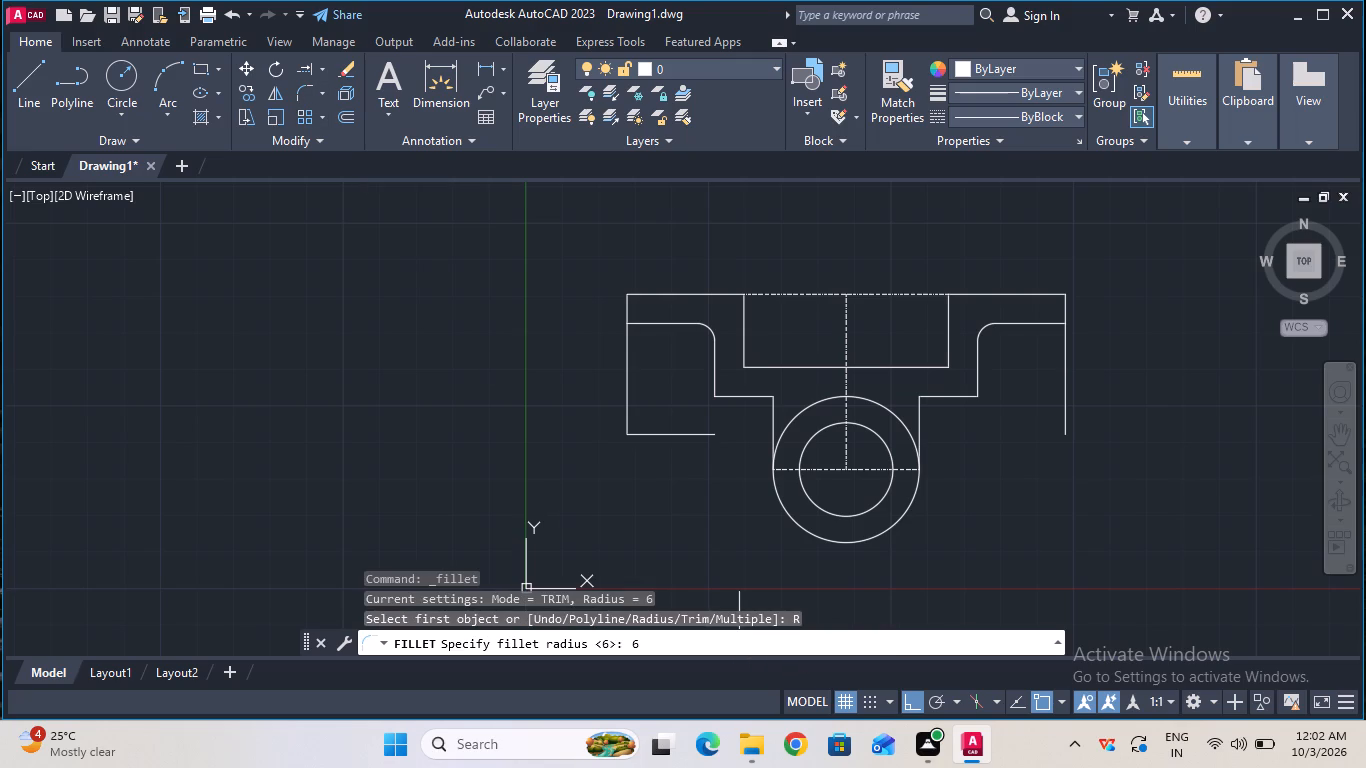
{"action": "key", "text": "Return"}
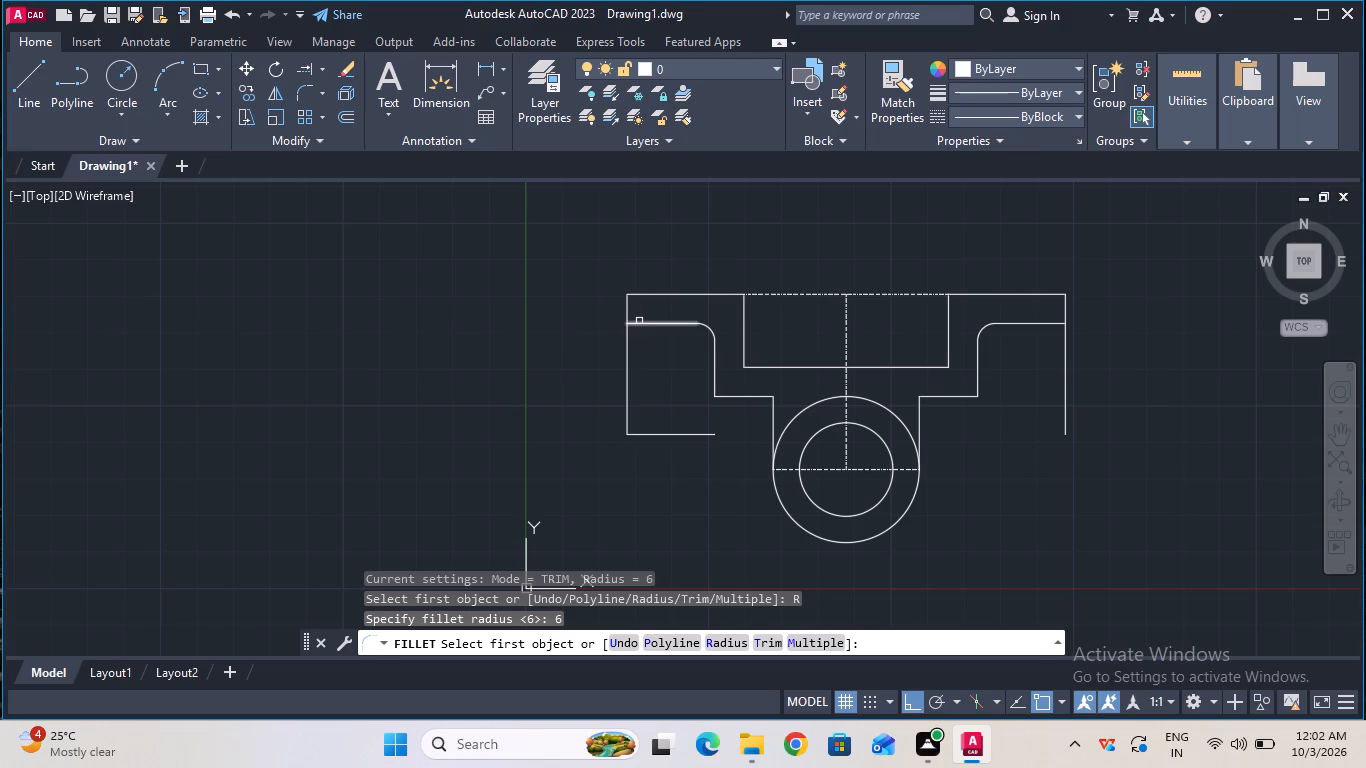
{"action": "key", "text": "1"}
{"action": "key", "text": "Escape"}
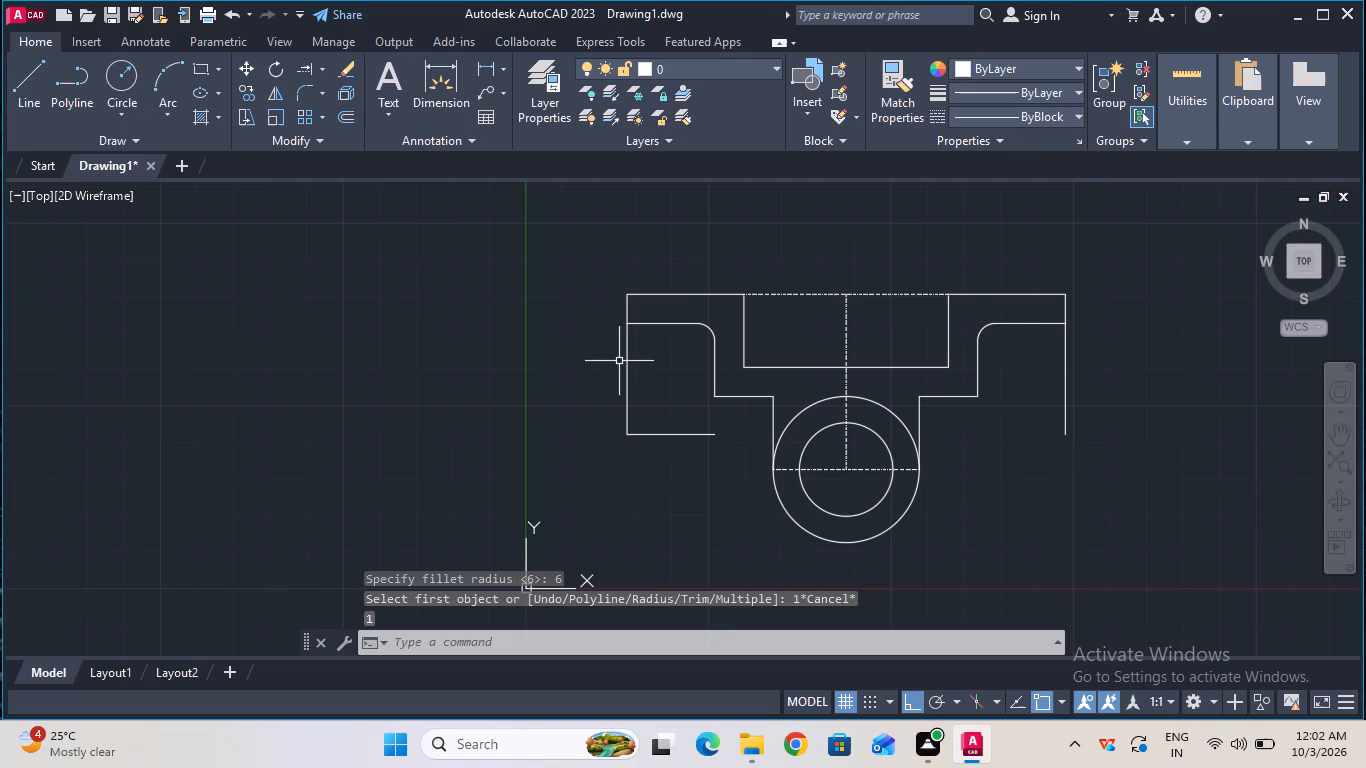
Delete both 38 mm side lines below the flanges and the 30 mm horizontal line at the left one's lower end.
{"action": "left_click", "coordinate": [626, 365]}
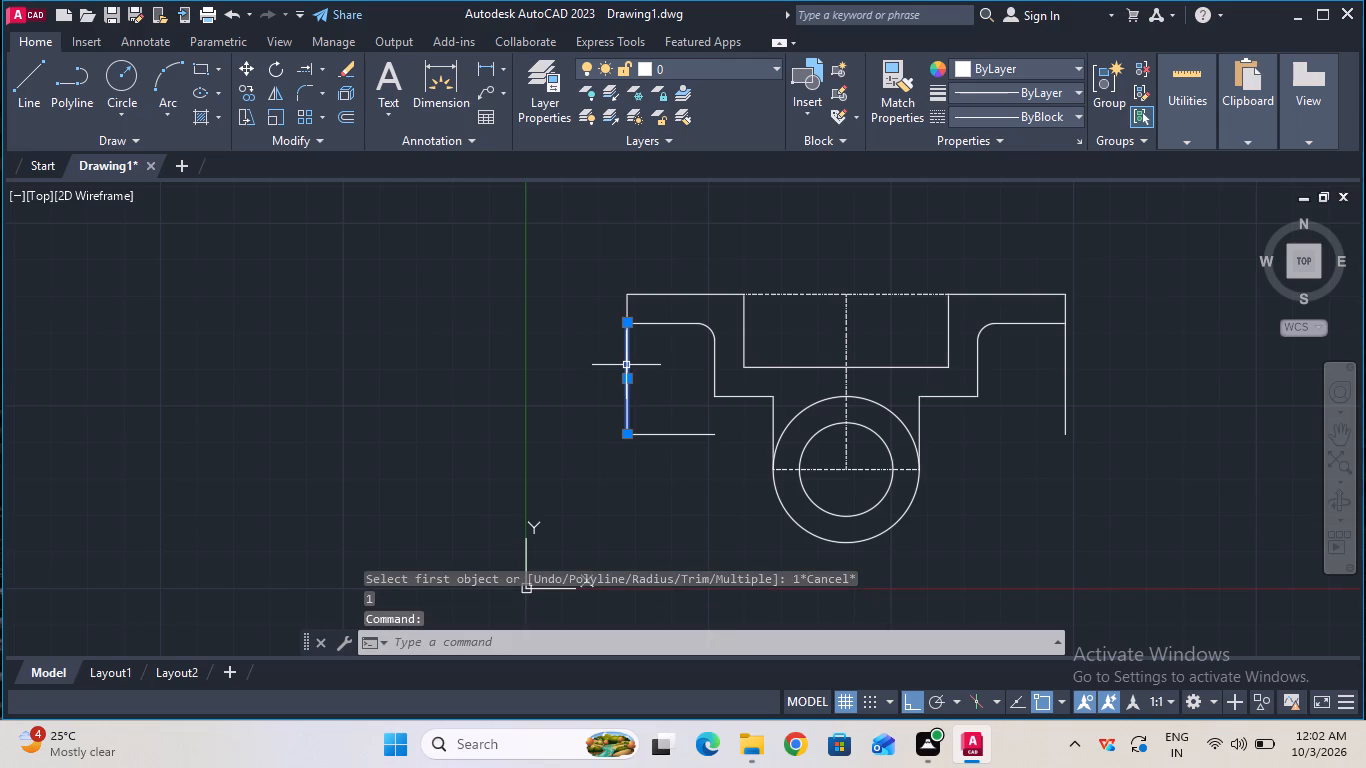
{"action": "key", "text": "Delete"}
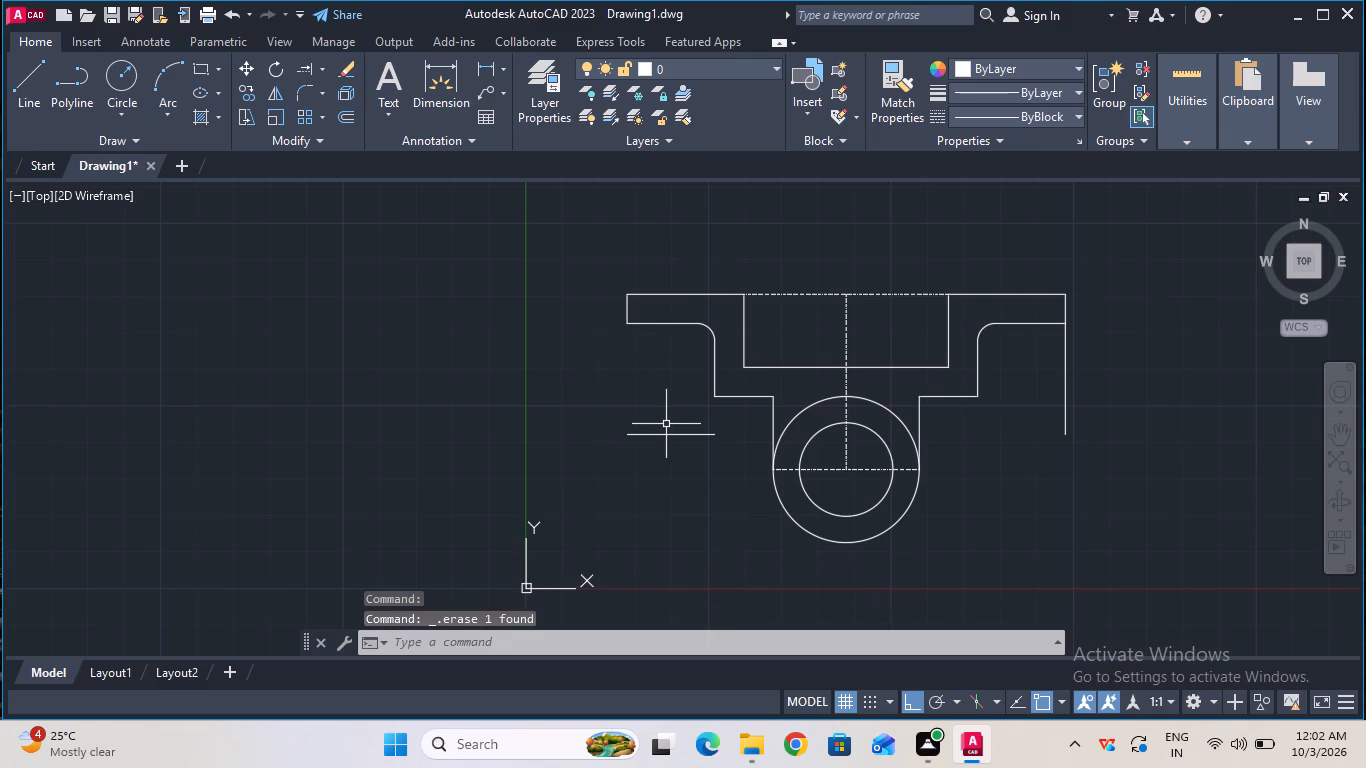
{"action": "left_click", "coordinate": [670, 436]}
{"action": "key", "text": "Delete"}
{"action": "left_click", "coordinate": [1064, 367]}
{"action": "key", "text": "Delete"}
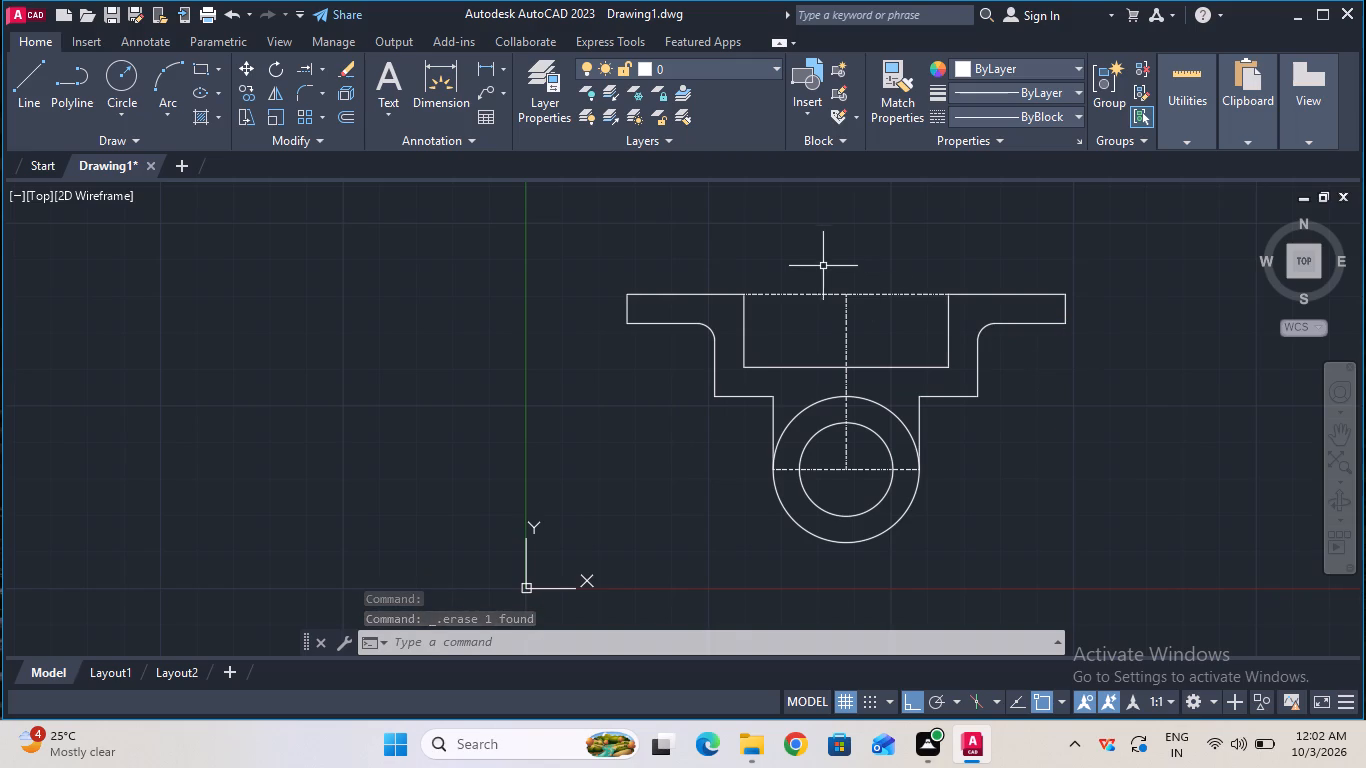
Draw a 6 mm horizontal line inward from the left flange's lower outer corner, along its lower edge.
{"action": "scroll", "coordinate": [720, 294], "scroll_direction": "up", "scroll_amount": 1, "text": "ctrl"}
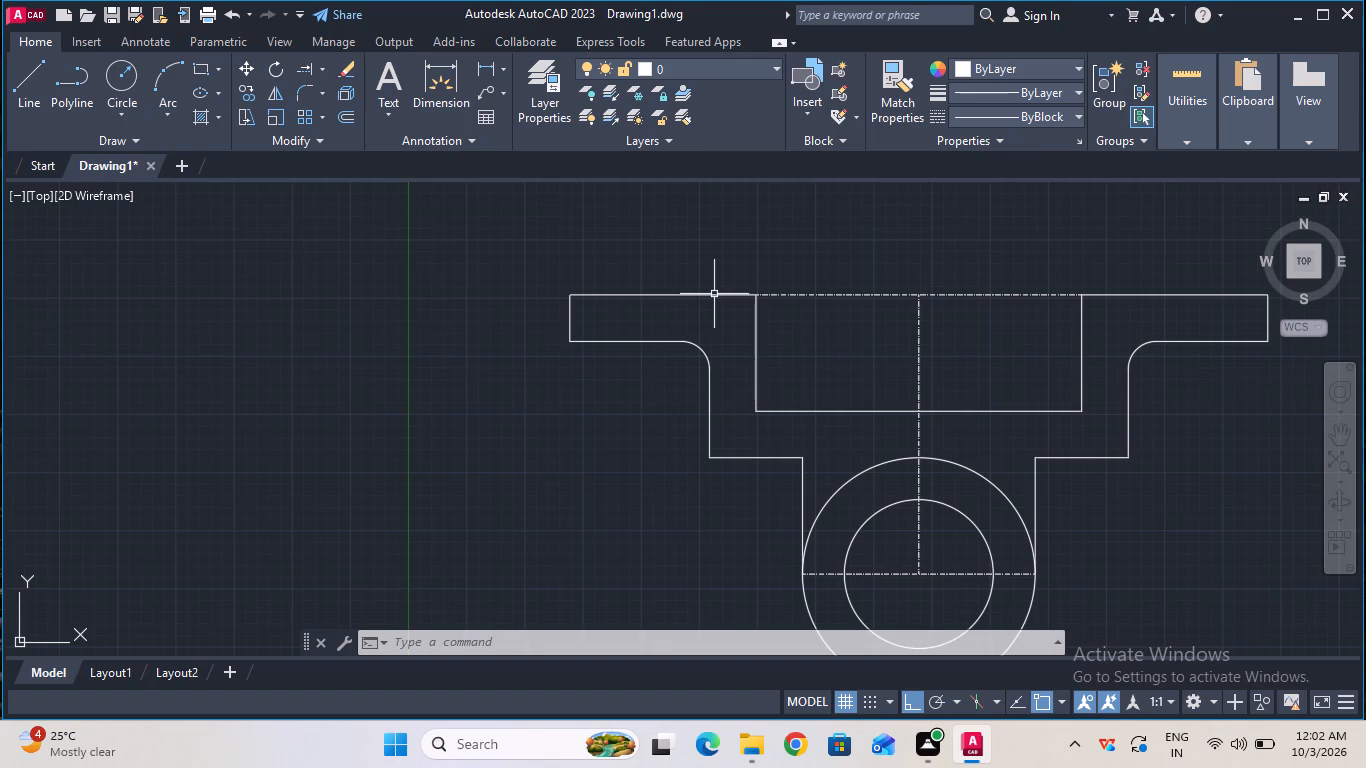
{"action": "left_click", "coordinate": [39, 96]}
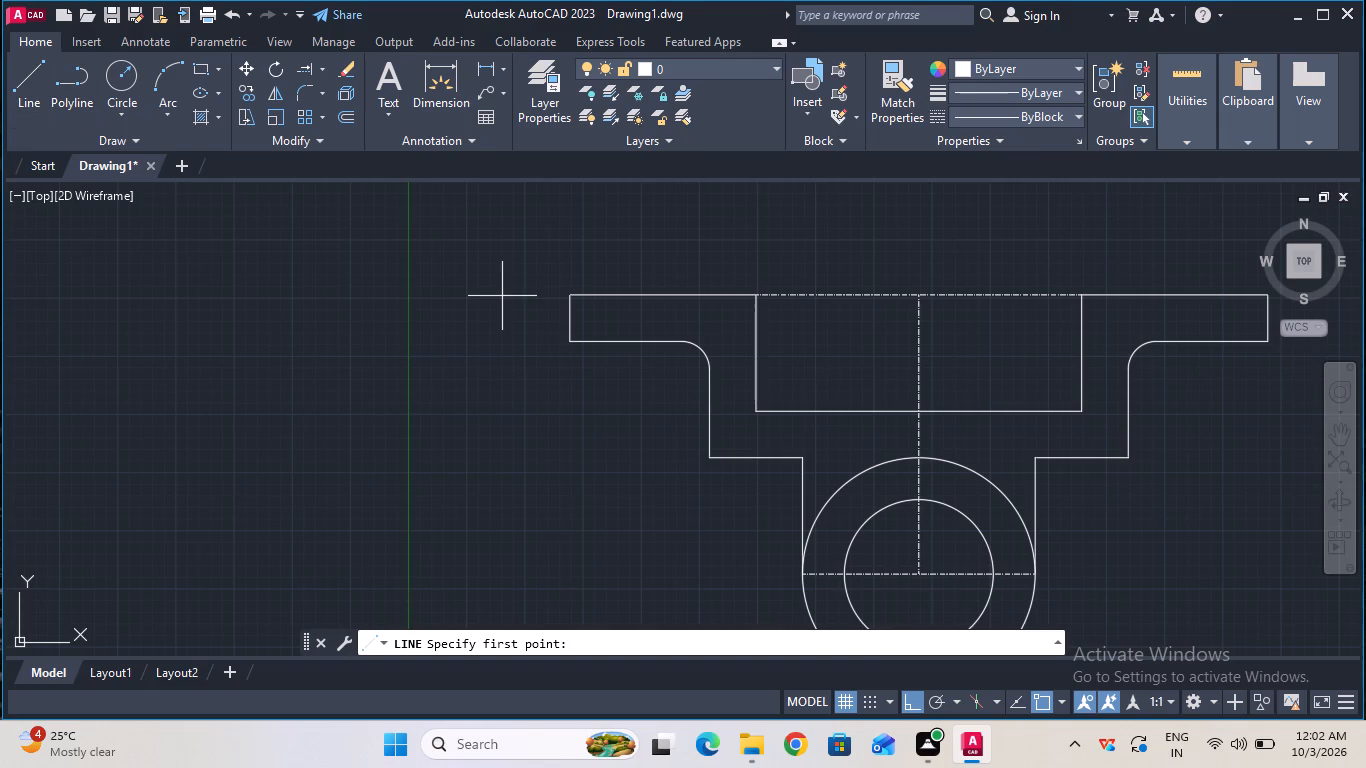
{"action": "left_click", "coordinate": [574, 339]}
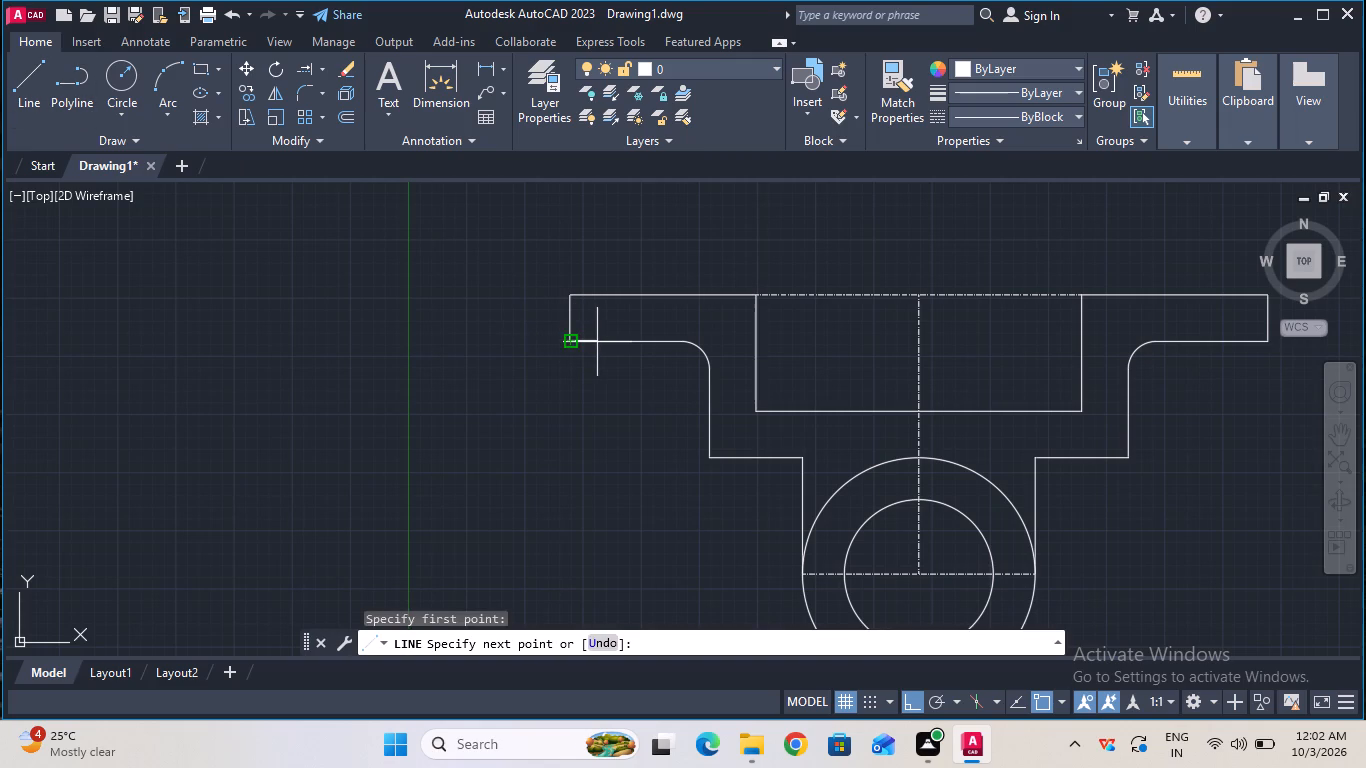
{"action": "key", "text": "6"}
{"action": "key", "text": "Return"}
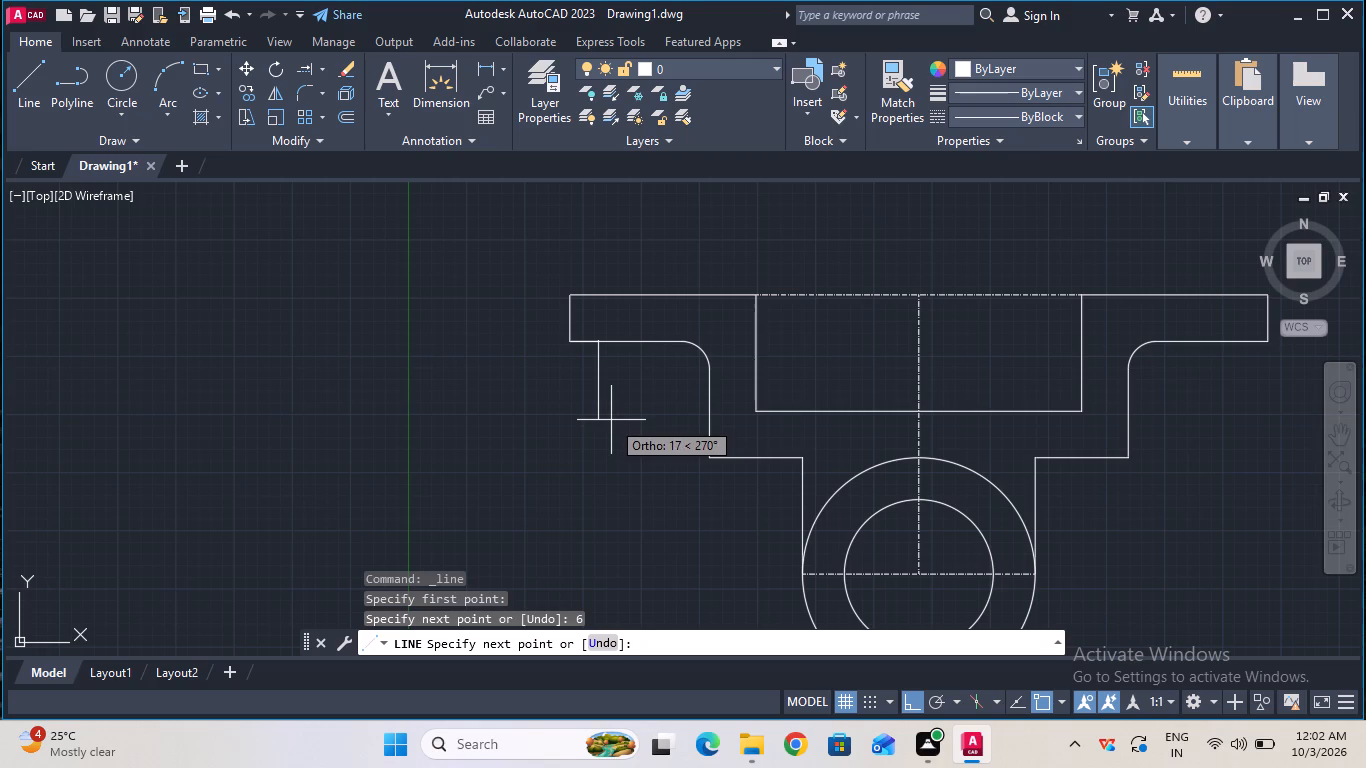
{"action": "key", "text": "Escape"}
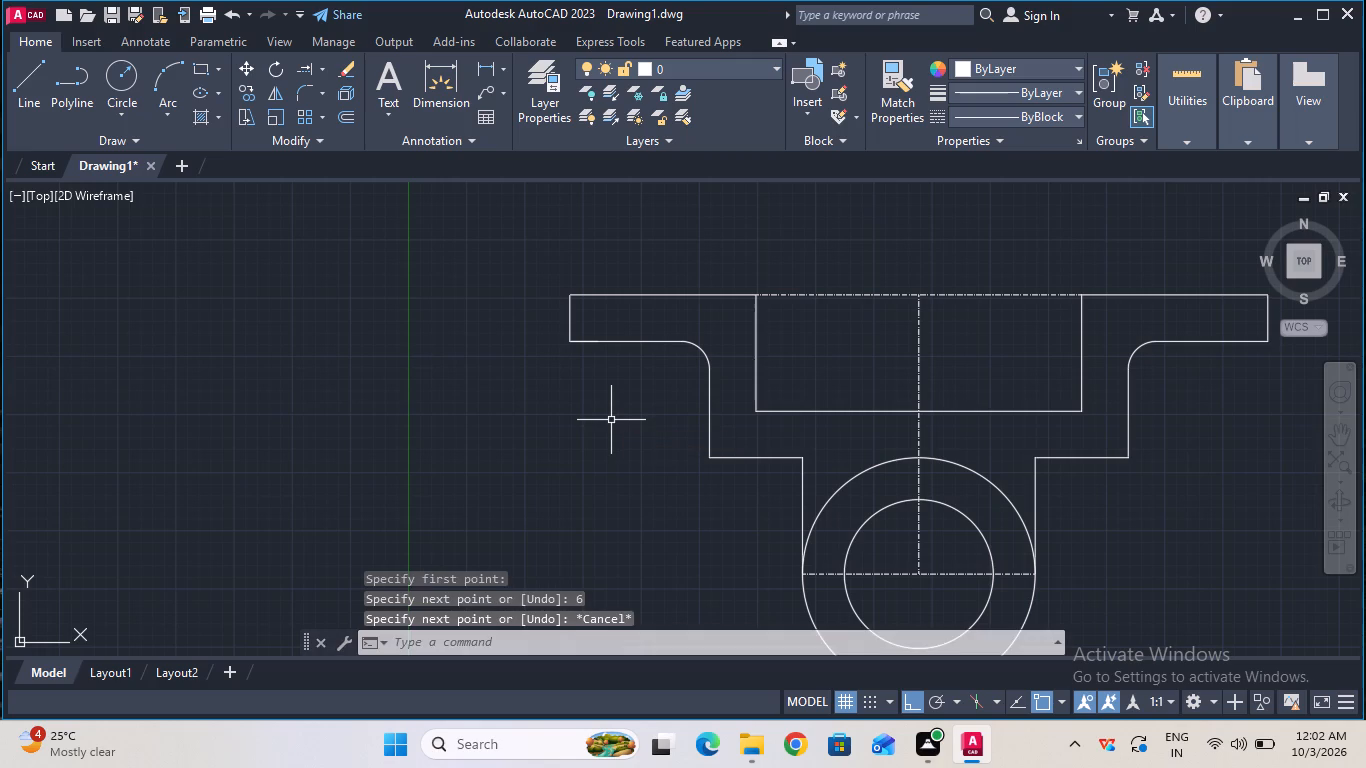
Draw a matching 6 mm horizontal line inward from the right flange's lower outer corner.
{"action": "left_click", "coordinate": [20, 92]}
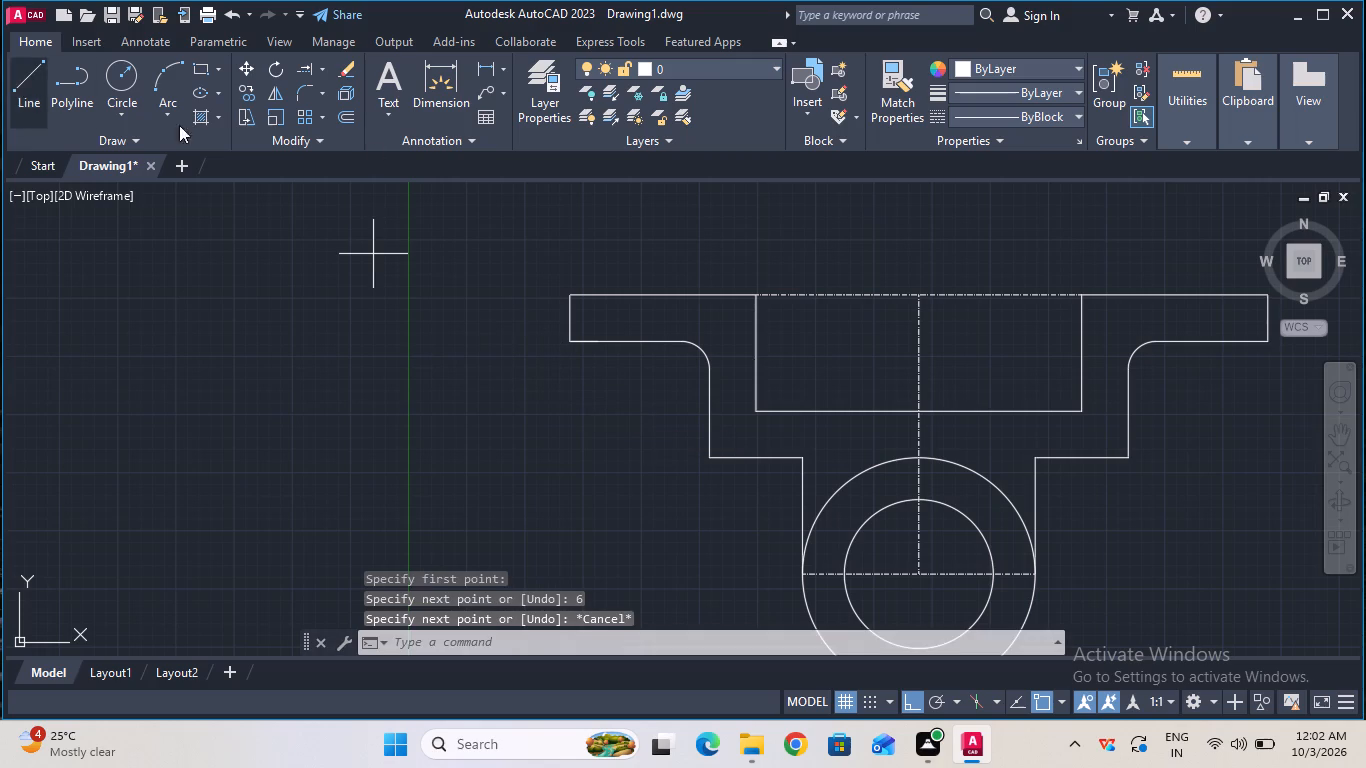
{"action": "left_click", "coordinate": [1271, 340]}
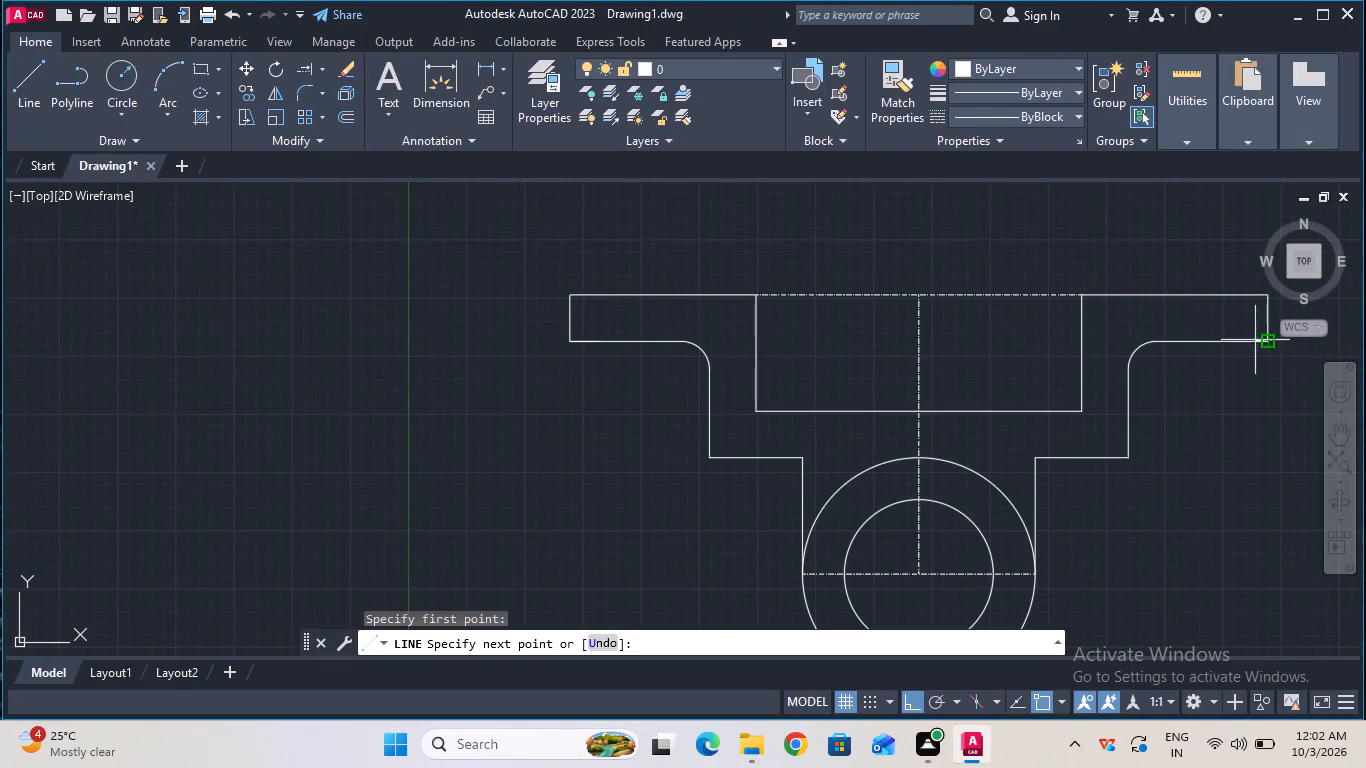
{"action": "key", "text": "6"}
{"action": "key", "text": "Return"}
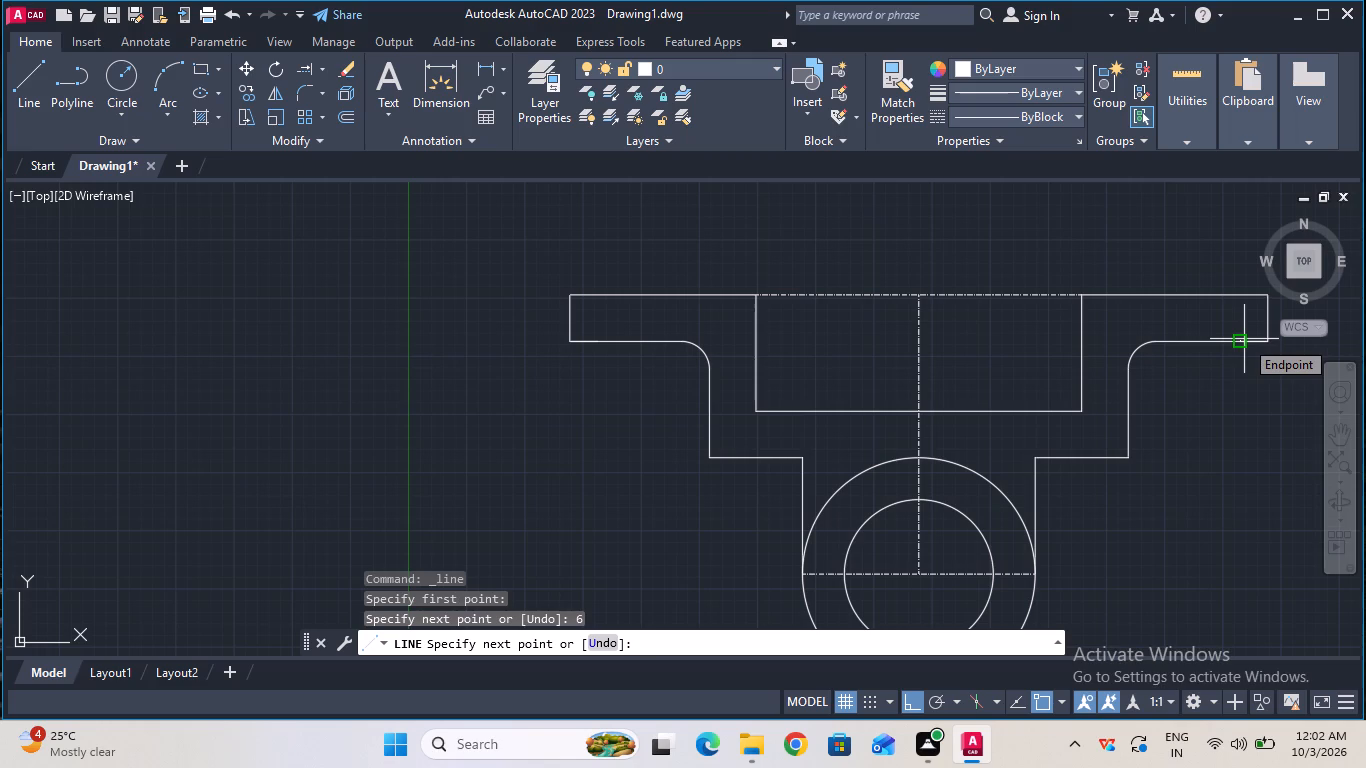
{"action": "key", "text": "Escape"}
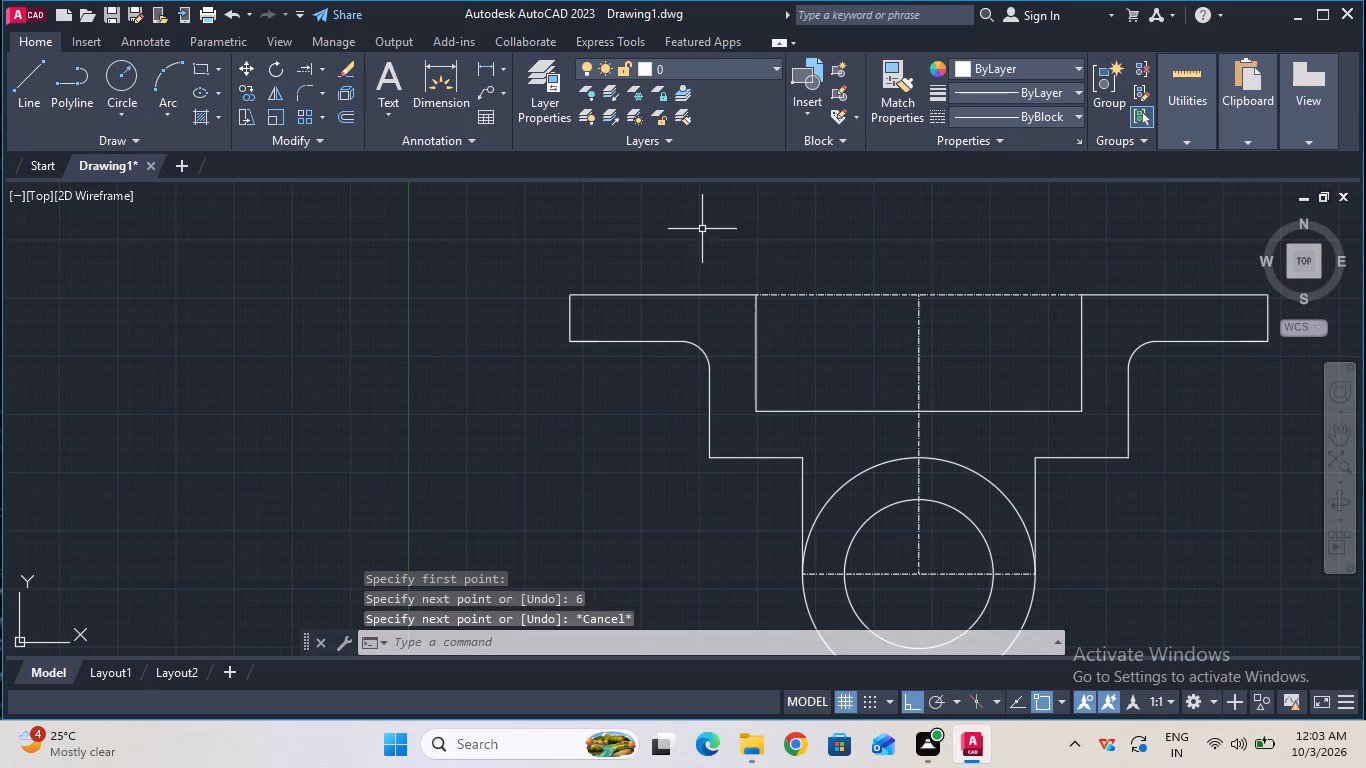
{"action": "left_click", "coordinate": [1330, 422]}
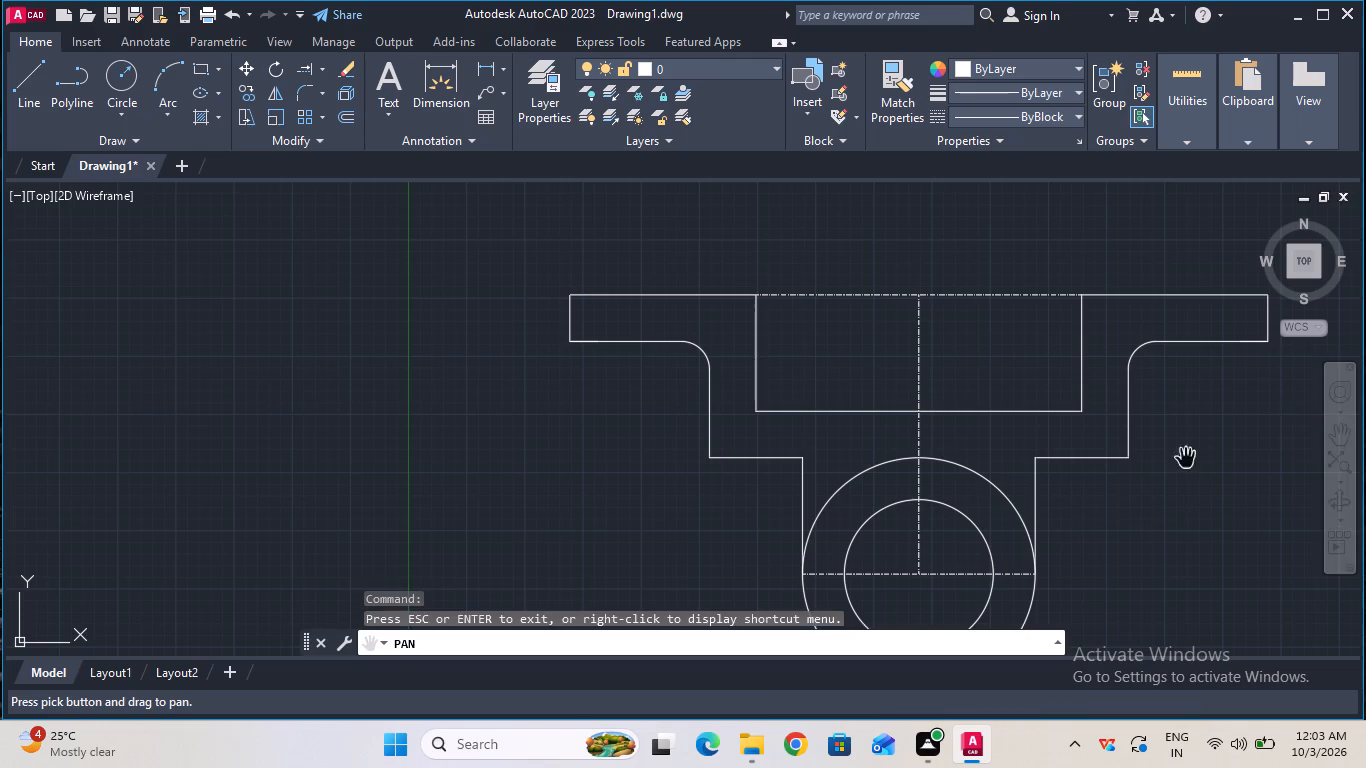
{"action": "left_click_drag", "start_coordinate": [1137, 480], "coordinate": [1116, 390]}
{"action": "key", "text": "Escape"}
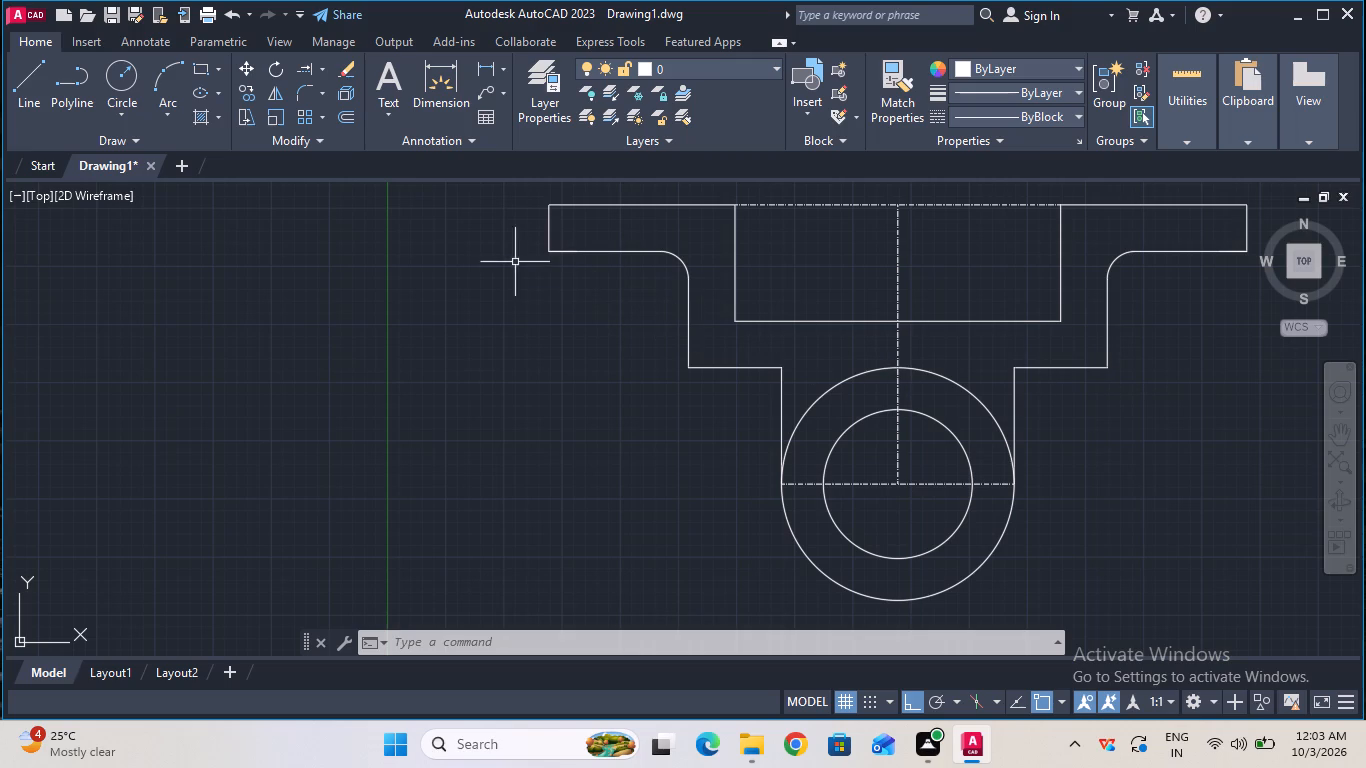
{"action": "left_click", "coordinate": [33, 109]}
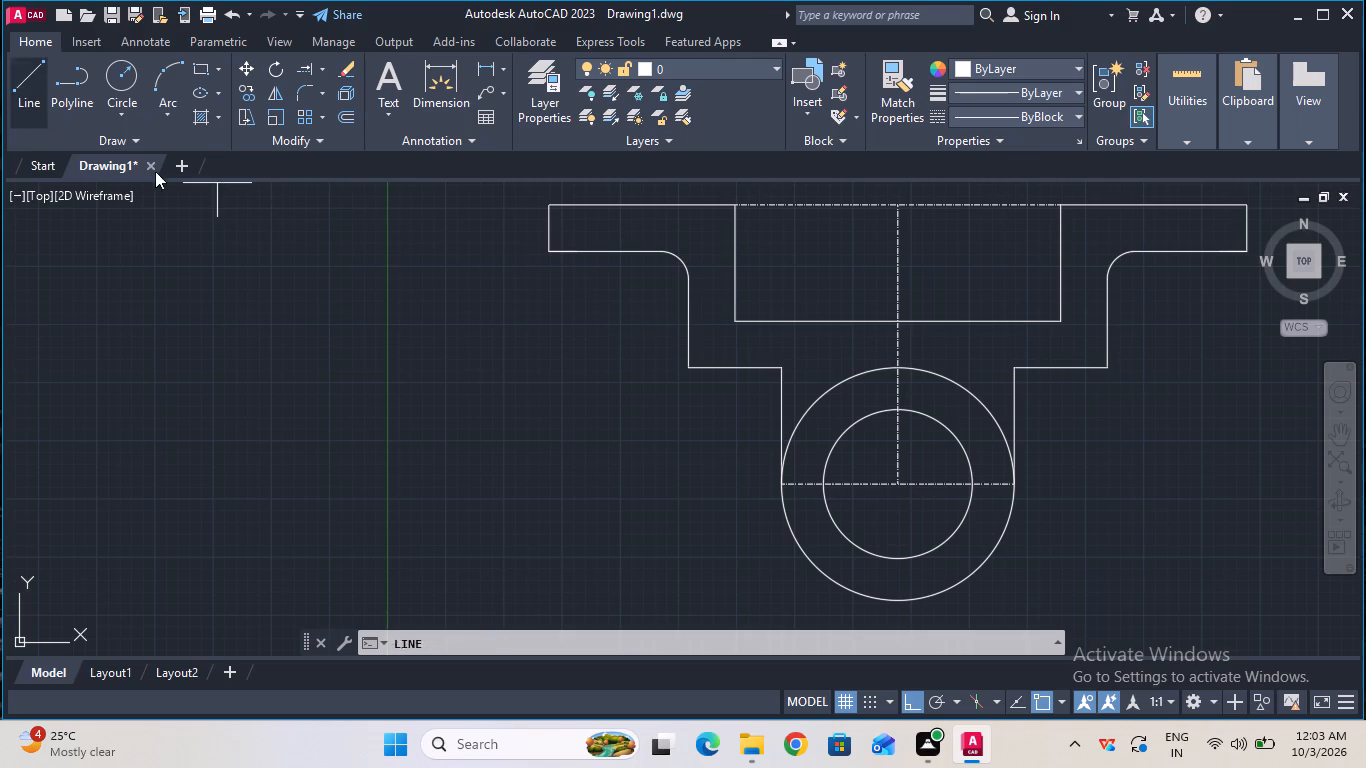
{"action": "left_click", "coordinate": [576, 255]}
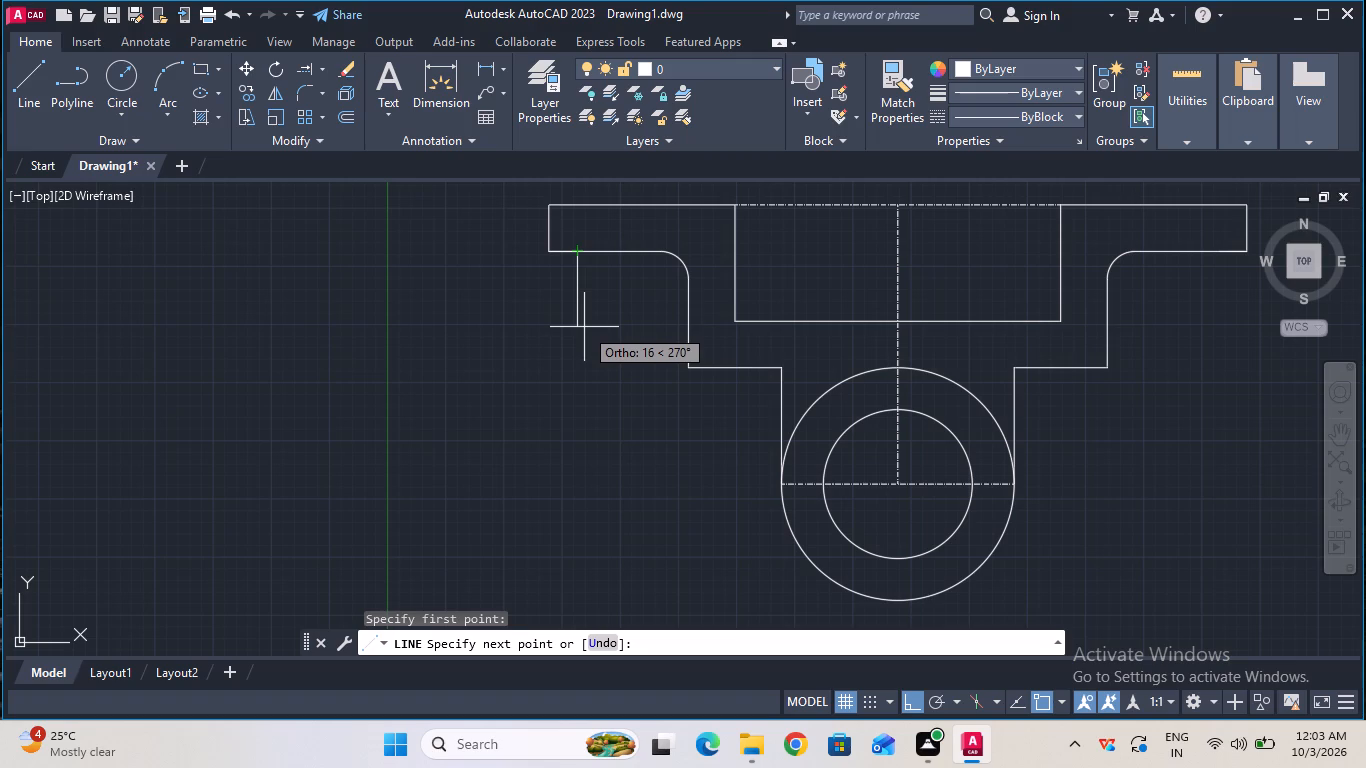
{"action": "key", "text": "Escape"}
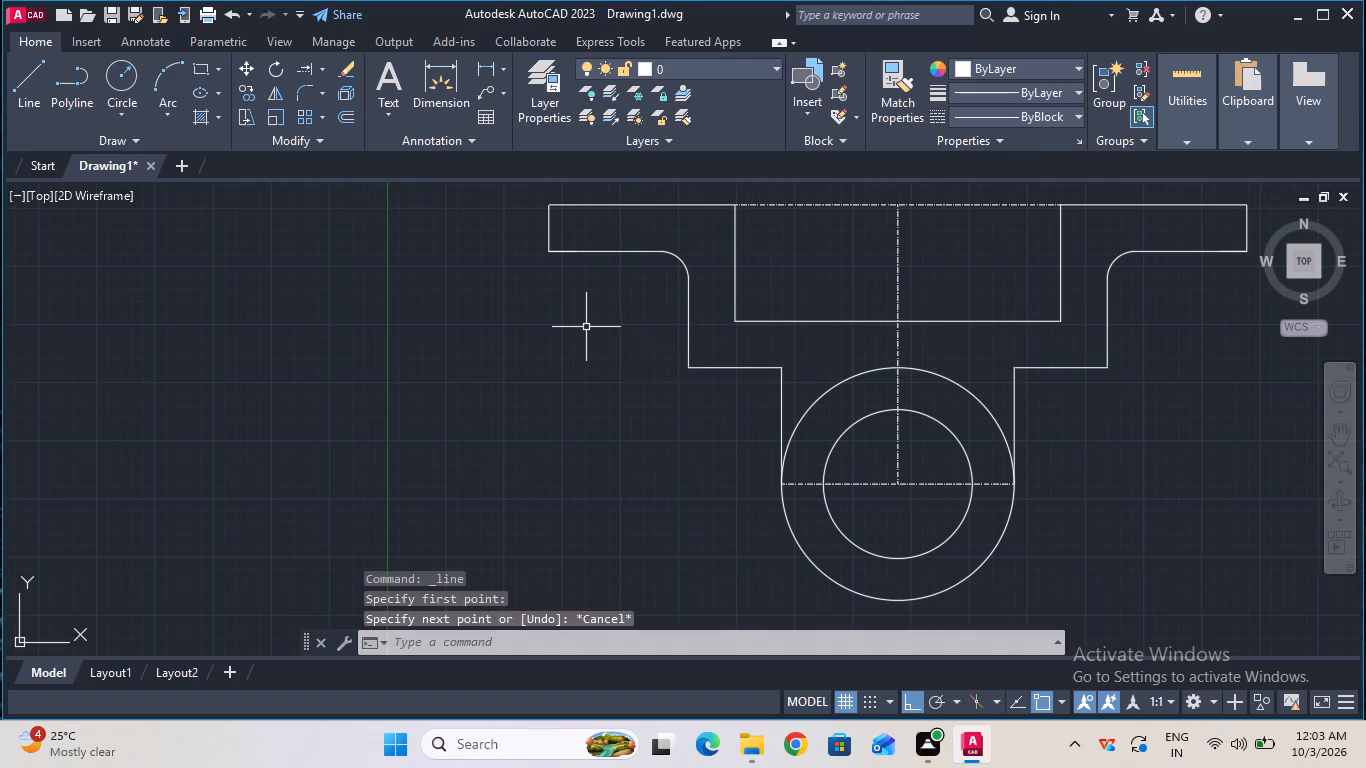
Draw a 38 mm vertical line down from the inner end of the 6 mm line on the right flange.
{"action": "left_click", "coordinate": [24, 92]}
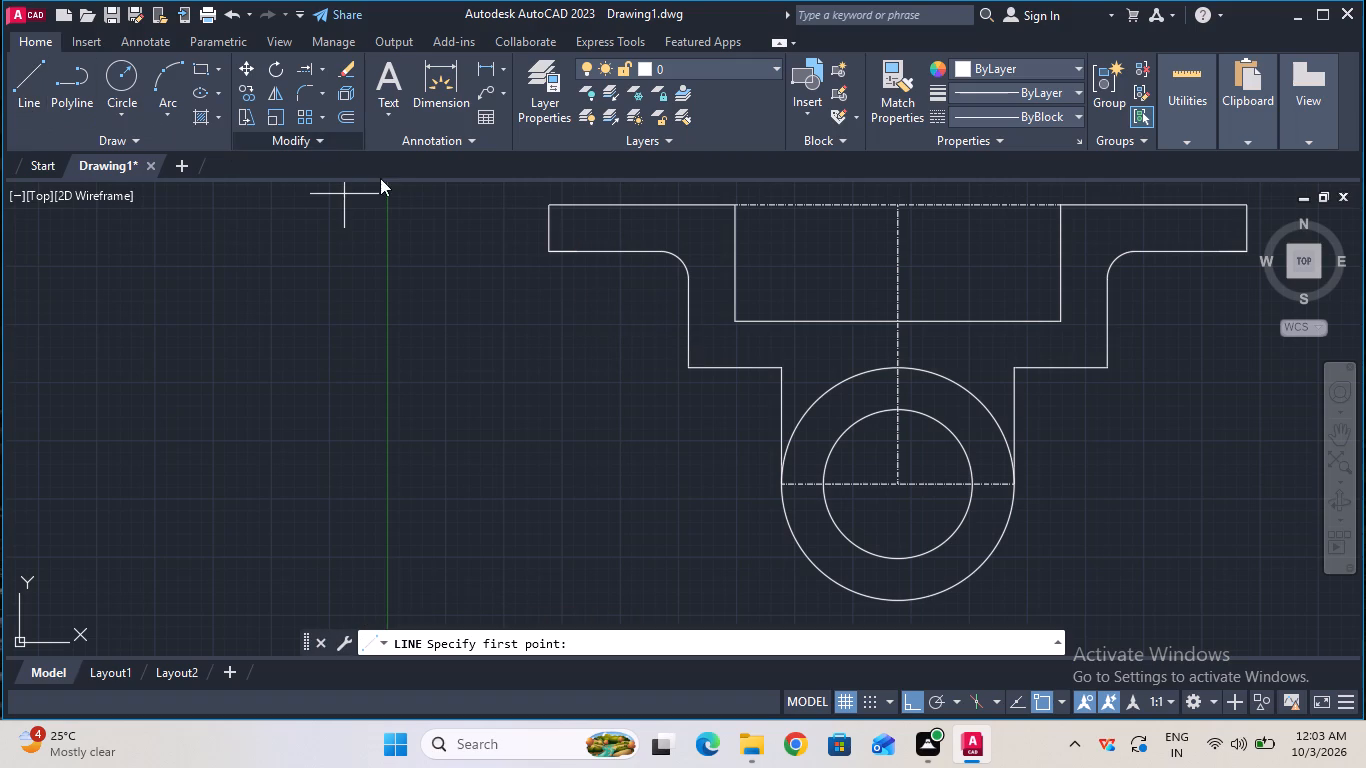
{"action": "left_click", "coordinate": [1221, 257]}
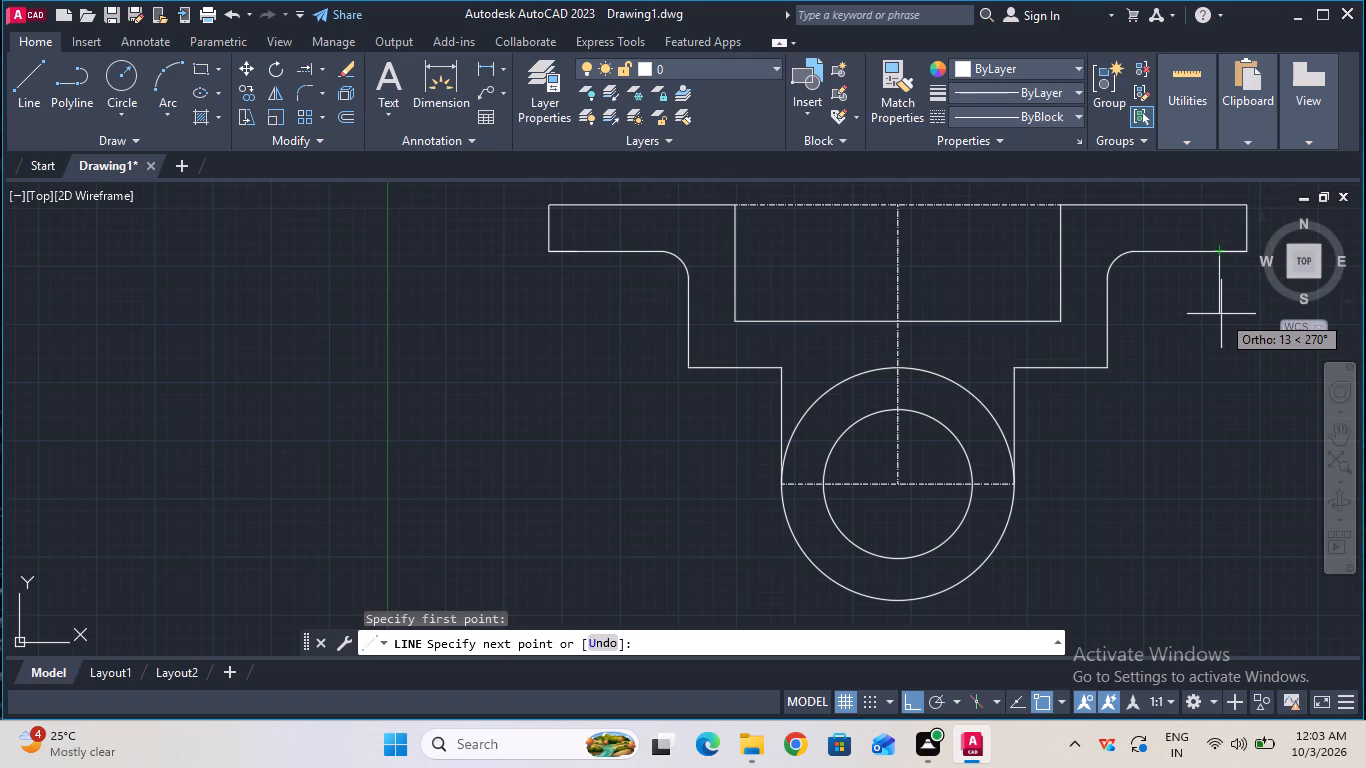
{"action": "type", "text": "38"}
{"action": "key", "text": "Return"}
{"action": "key", "text": "Escape"}
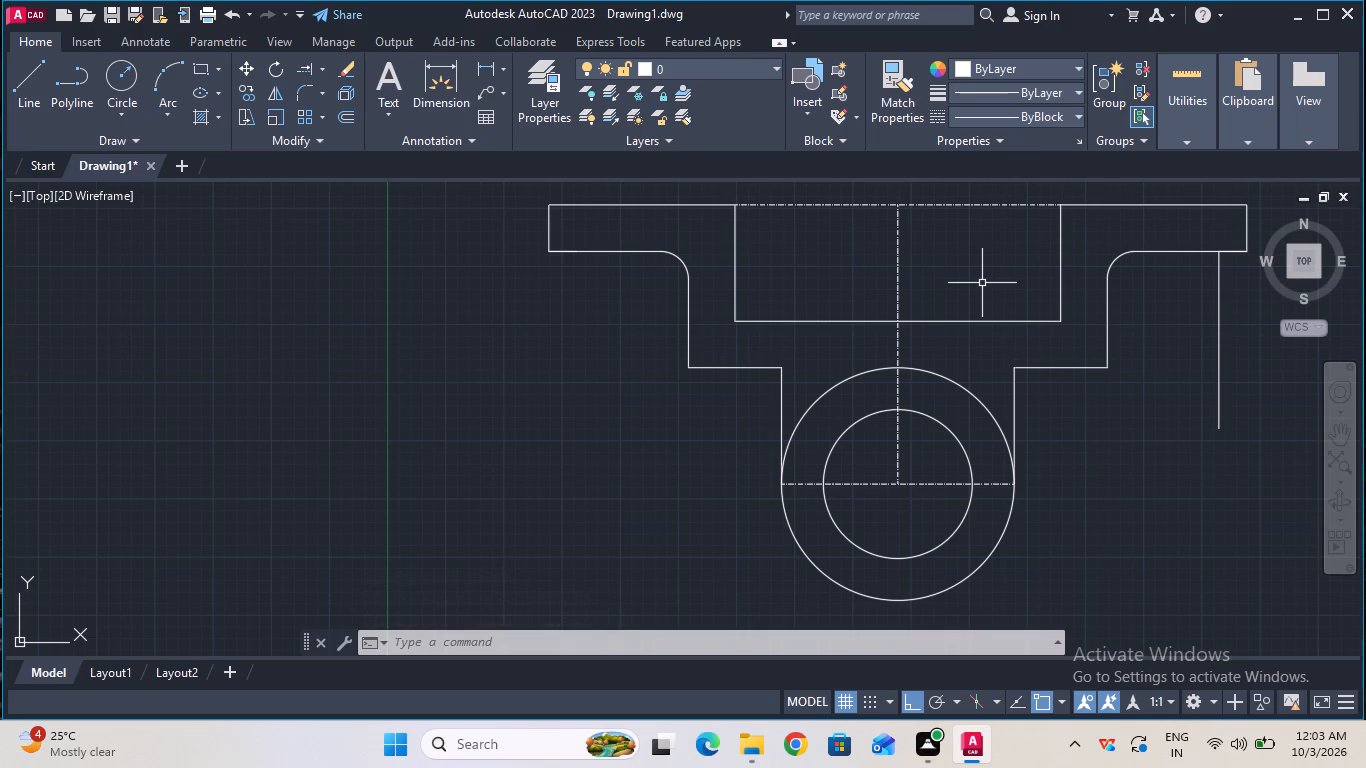
Fillet the left corner between the step's lower horizontal edge and the vertical edge beside the outer circle with a 3 mm radius.
{"action": "left_click", "coordinate": [310, 99]}
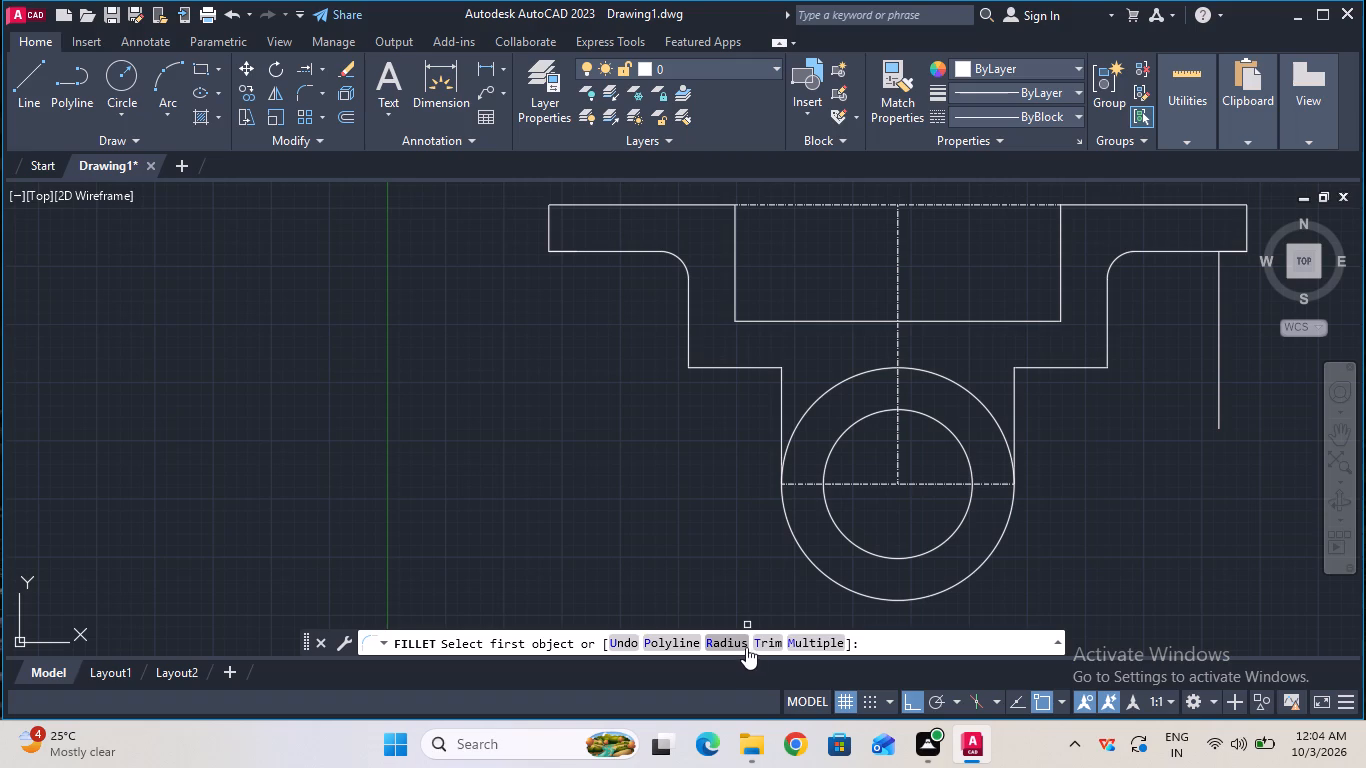
{"action": "left_click", "coordinate": [746, 646]}
{"action": "key", "text": "3"}
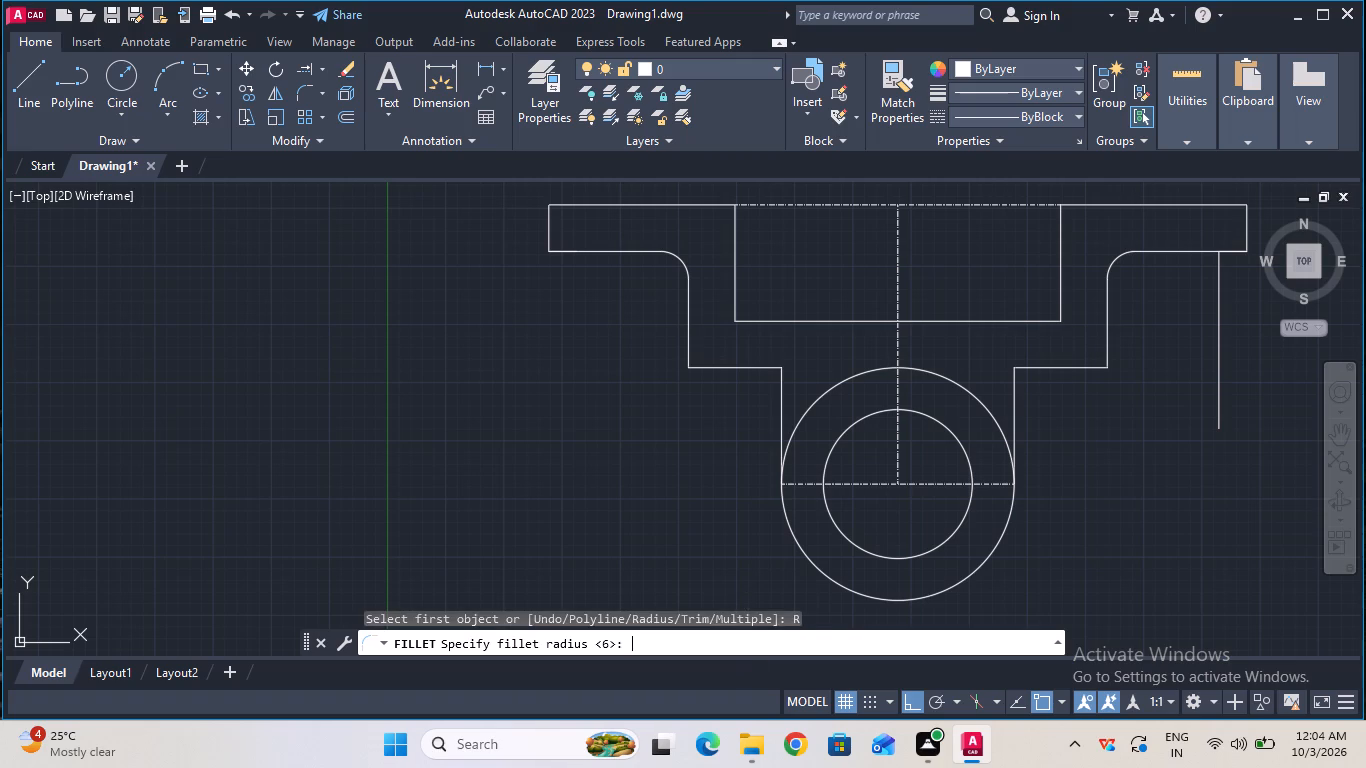
{"action": "key", "text": "Return"}
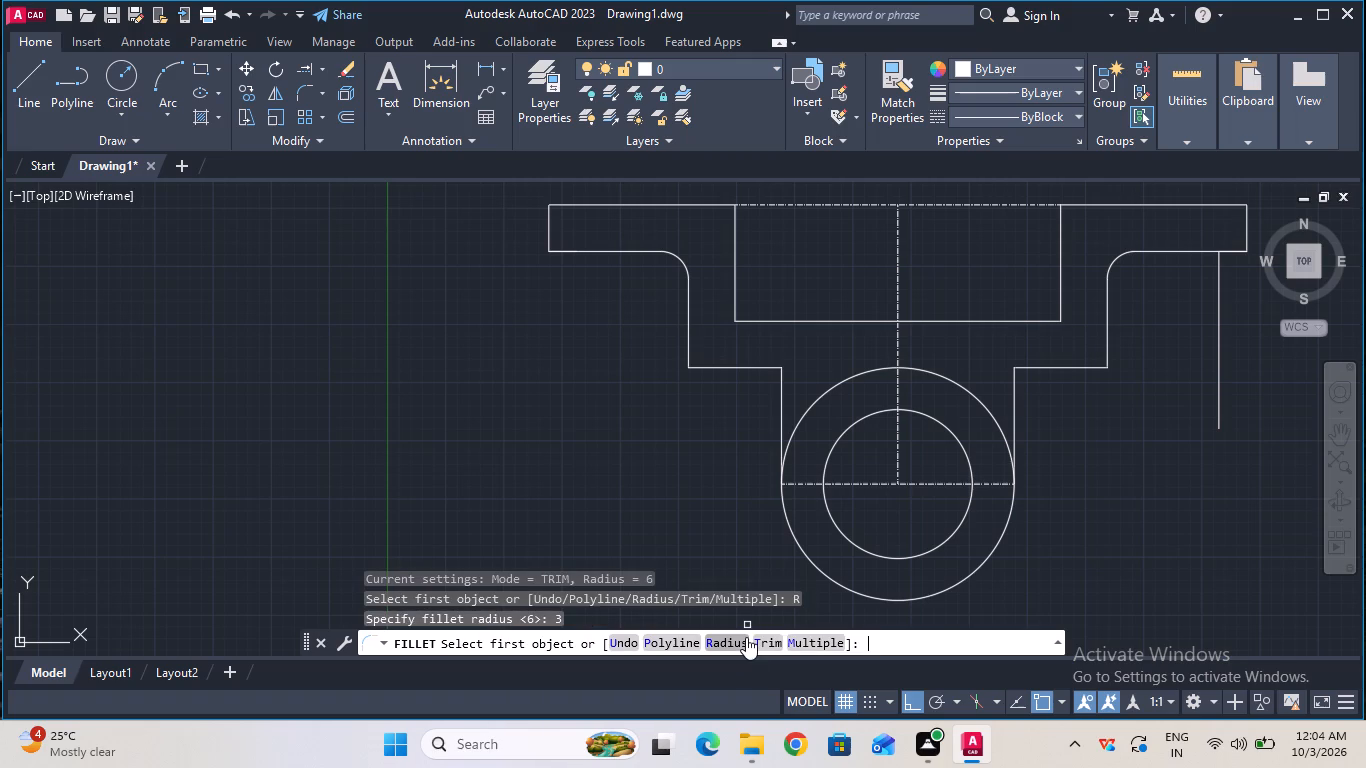
{"action": "left_click", "coordinate": [760, 369]}
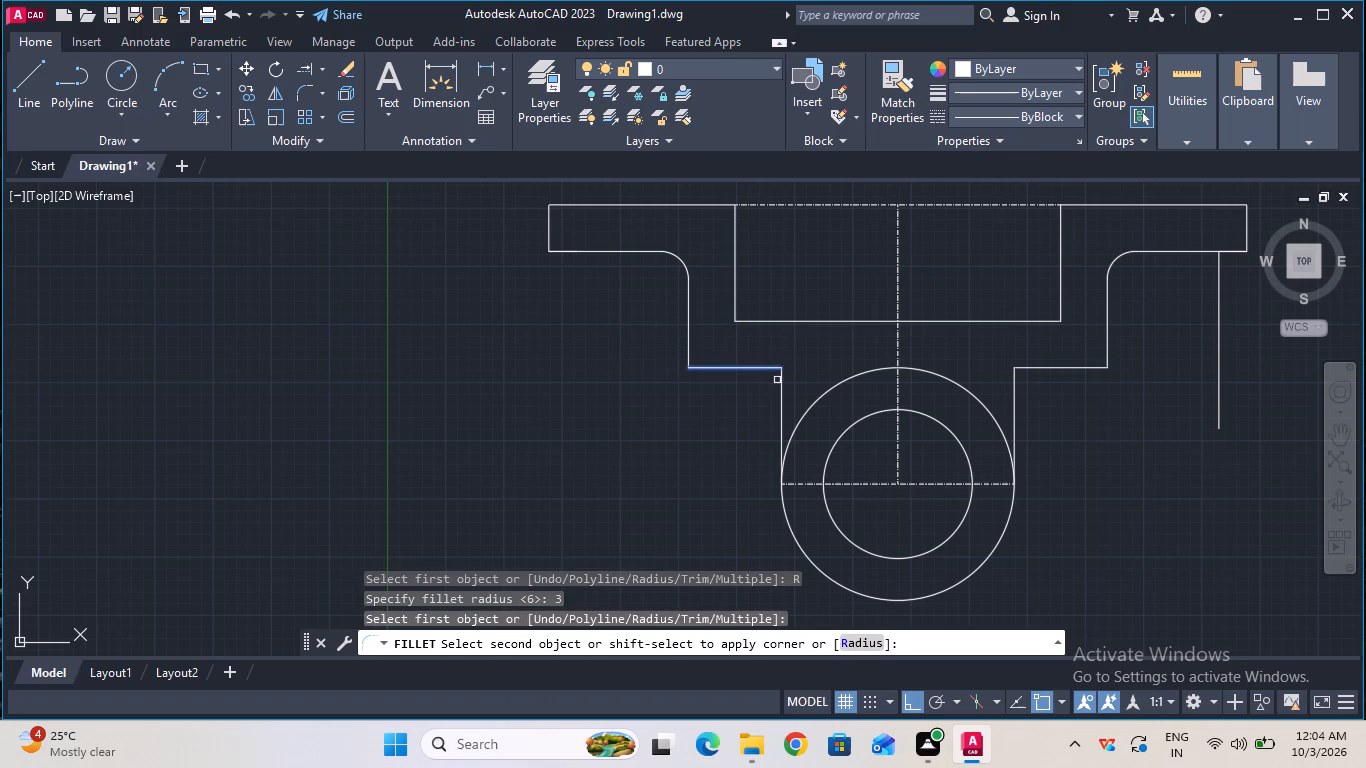
{"action": "left_click", "coordinate": [780, 380]}
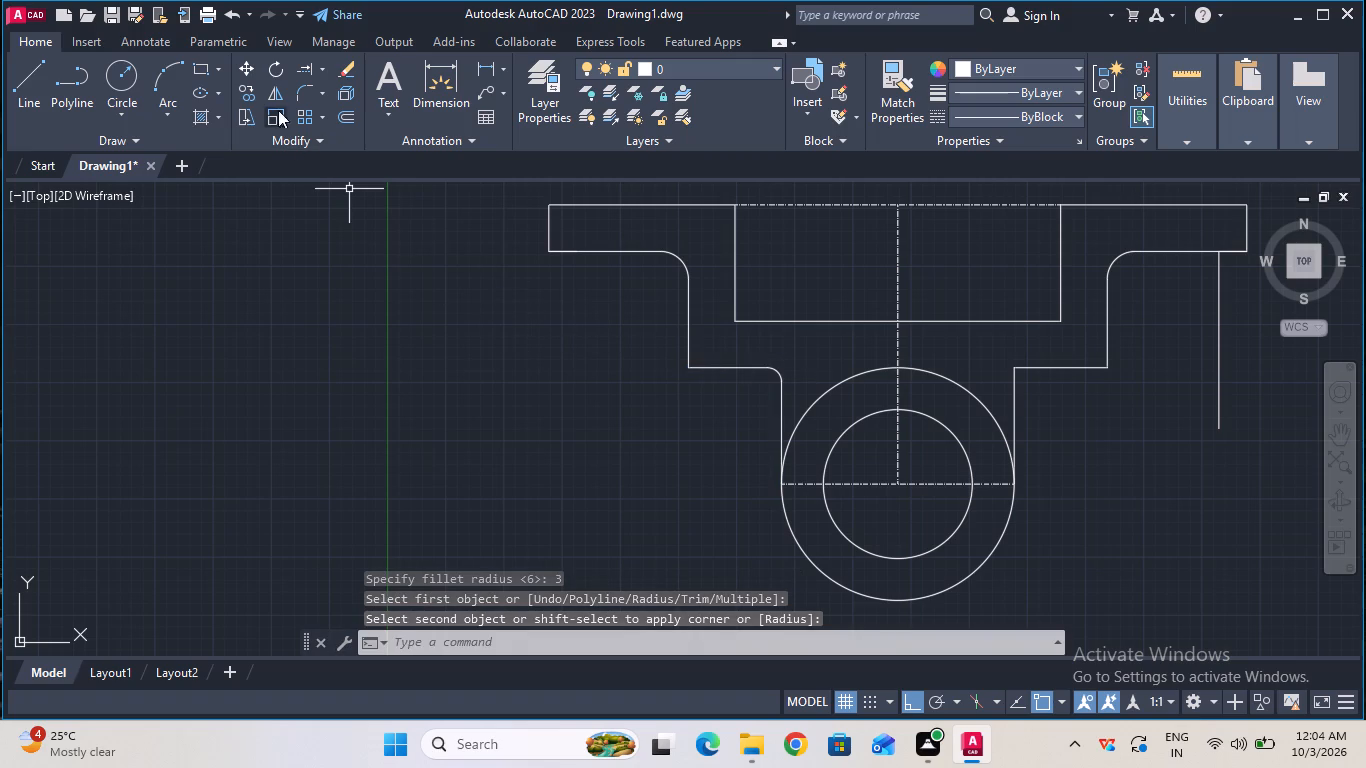
Fillet the matching corner on the right, beside the outer circle, with the same 3 mm radius.
{"action": "left_click", "coordinate": [307, 90]}
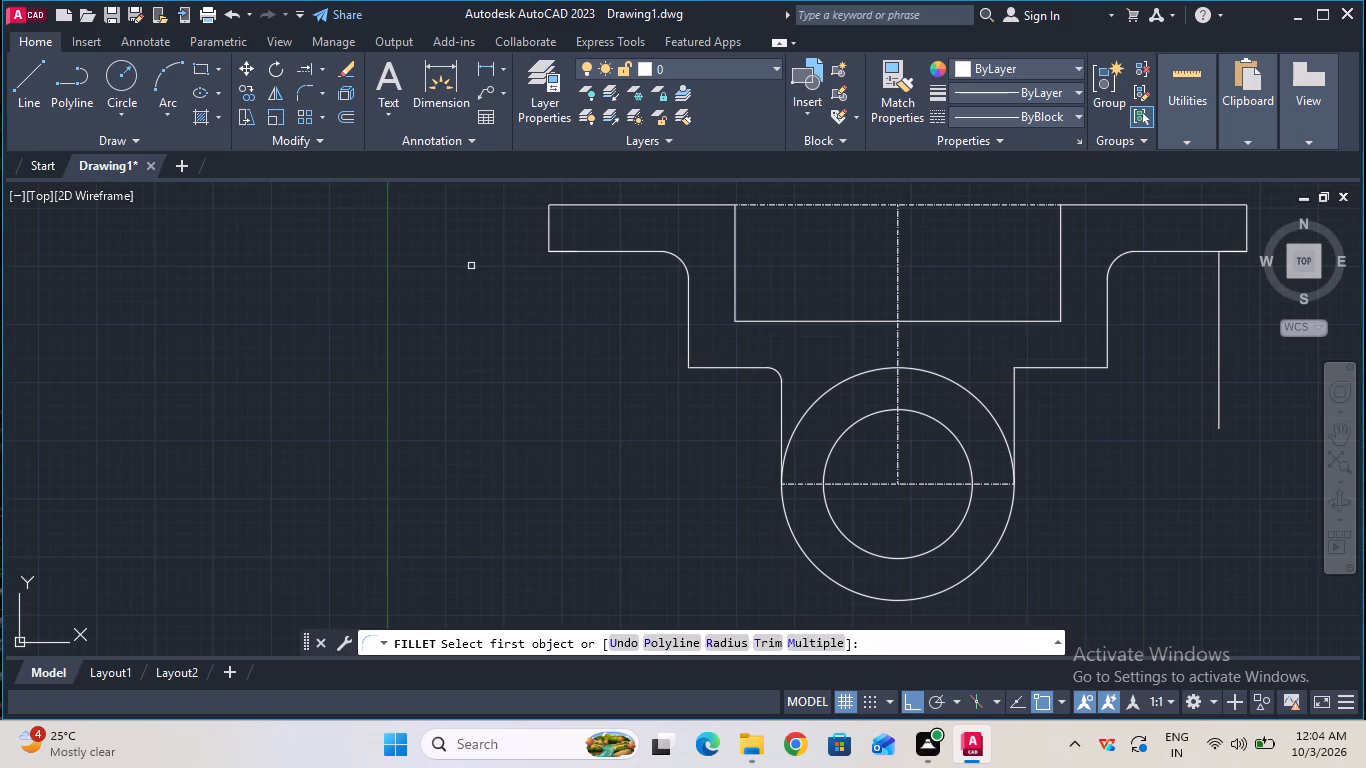
{"action": "left_click", "coordinate": [1017, 390]}
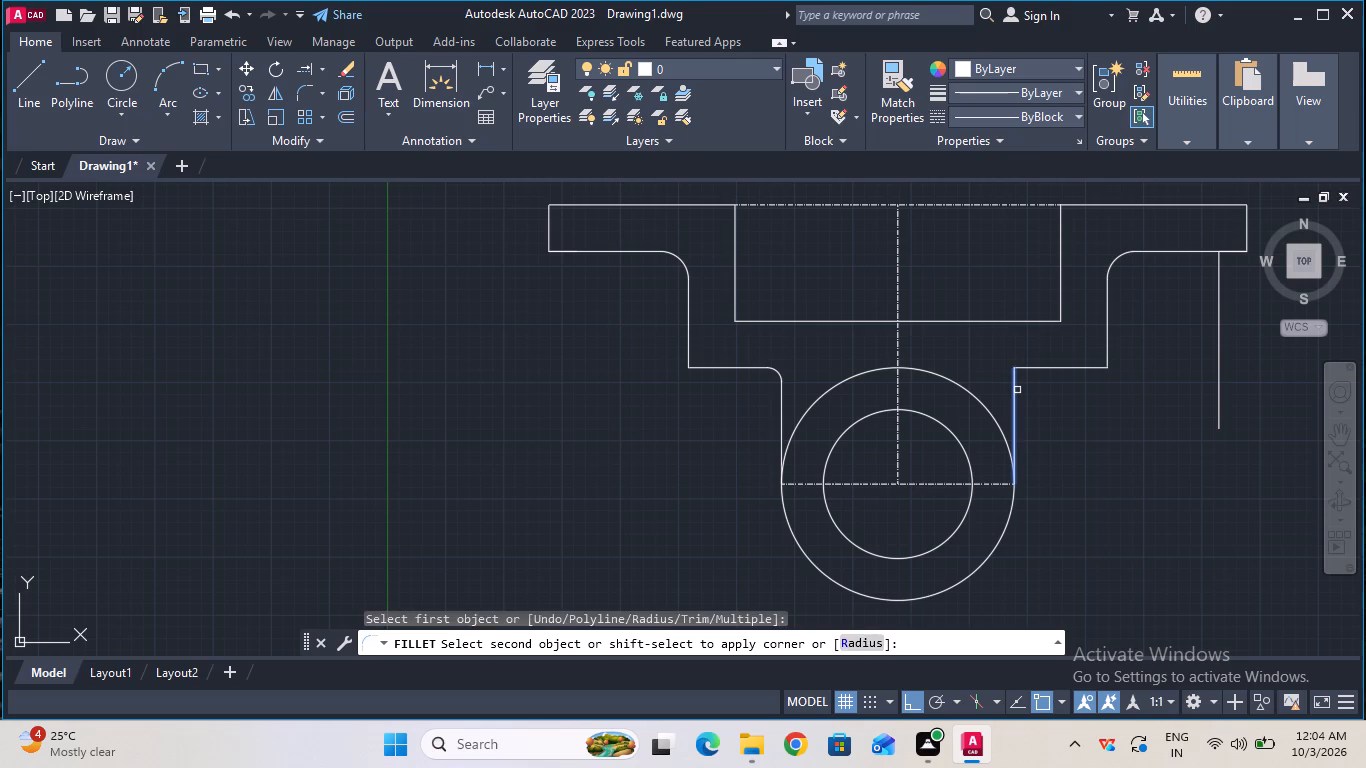
{"action": "left_click", "coordinate": [1043, 368]}
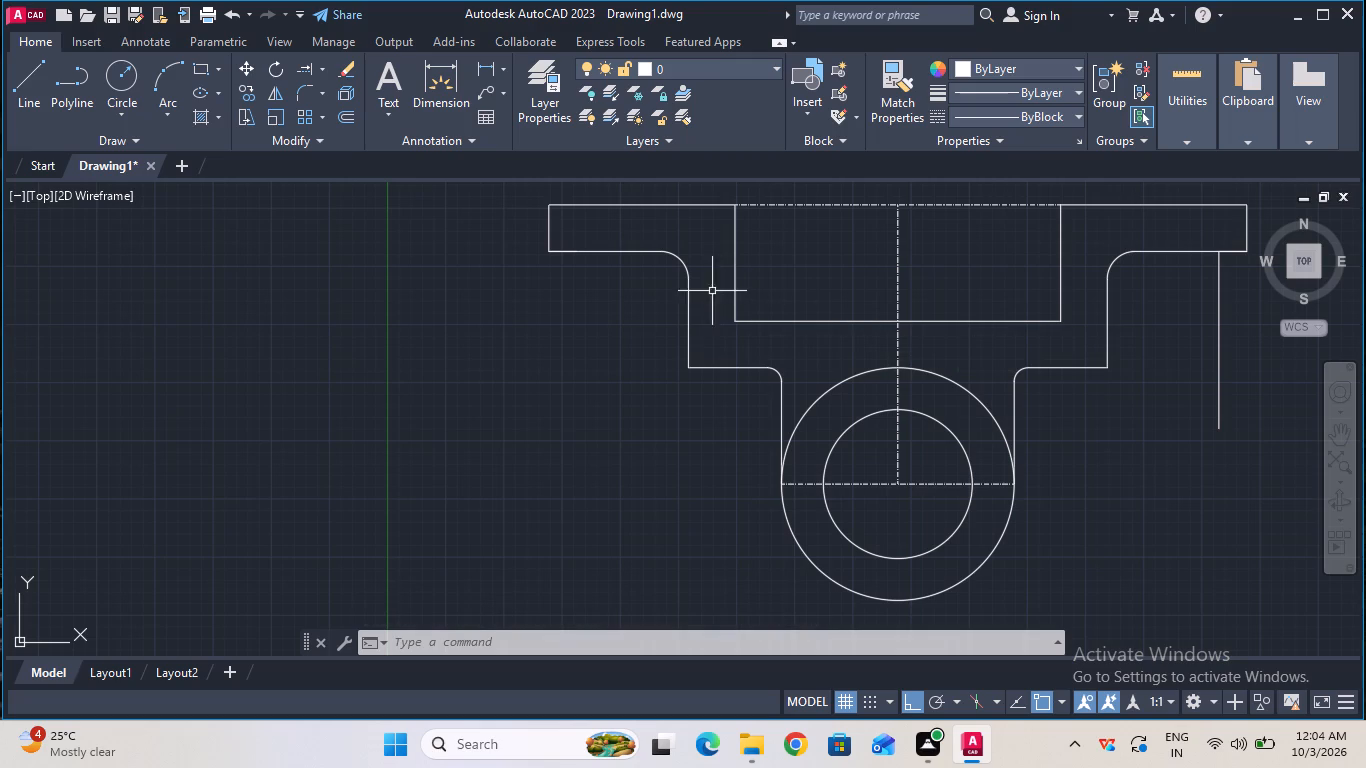
Fillet the left outer step corner below the flange, between its vertical and lower horizontal edges, with a 12 mm radius.
{"action": "left_click", "coordinate": [305, 100]}
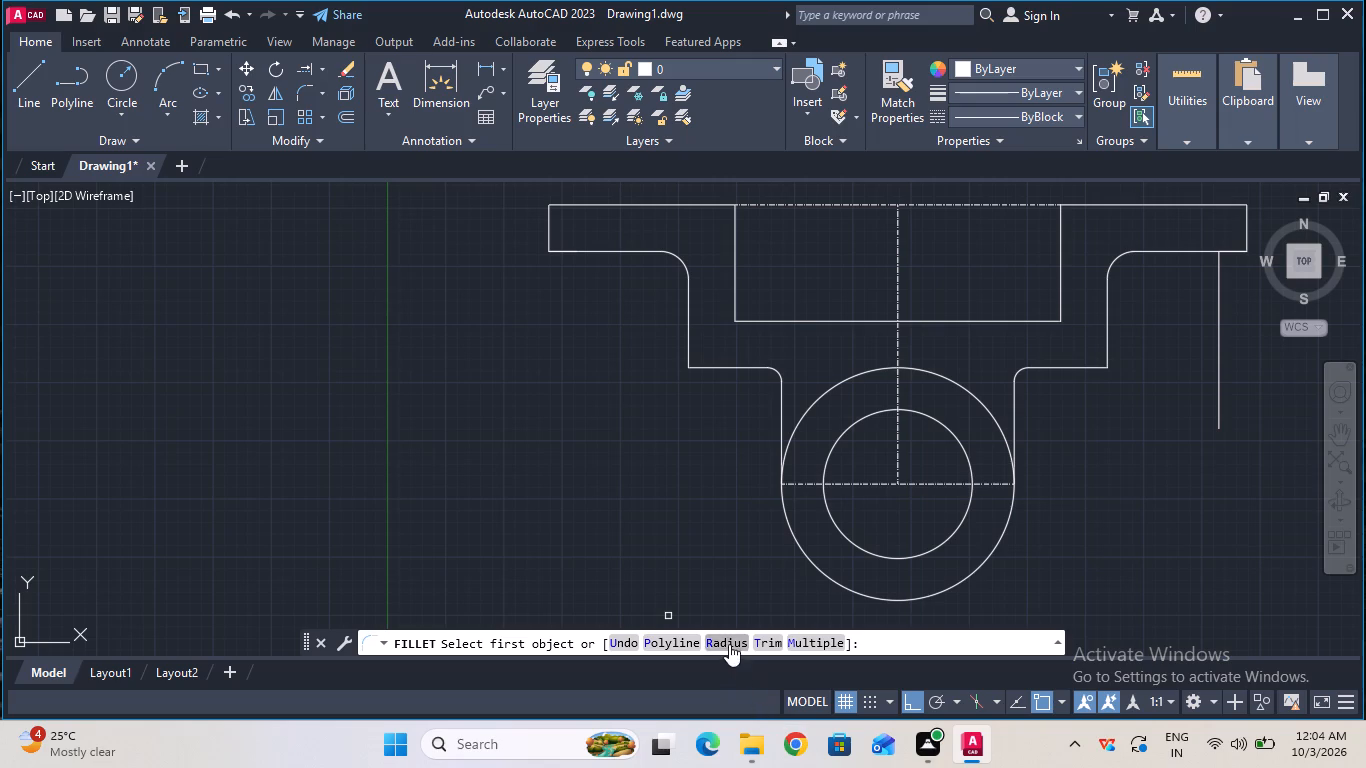
{"action": "left_click", "coordinate": [729, 644]}
{"action": "left_click", "coordinate": [745, 650]}
{"action": "type", "text": "12"}
{"action": "key", "text": "Return"}
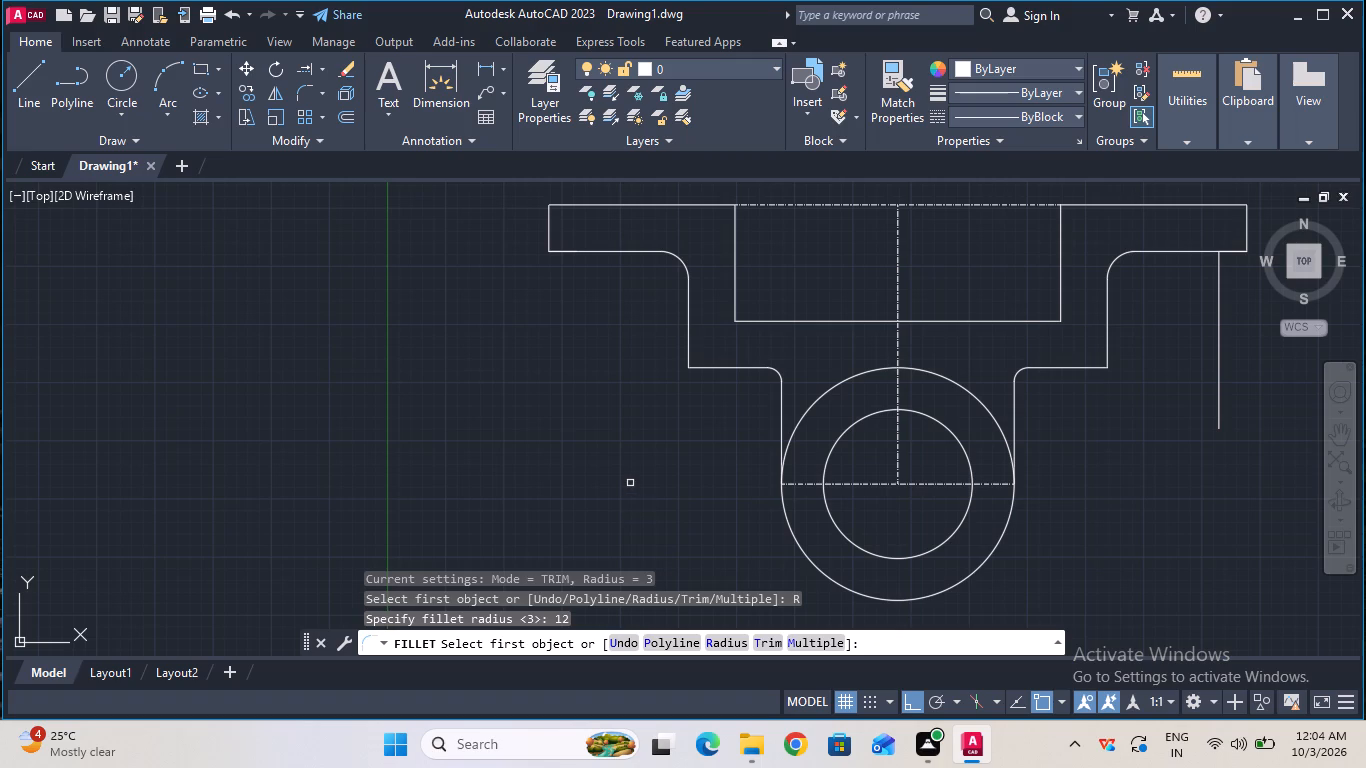
{"action": "left_click", "coordinate": [688, 340]}
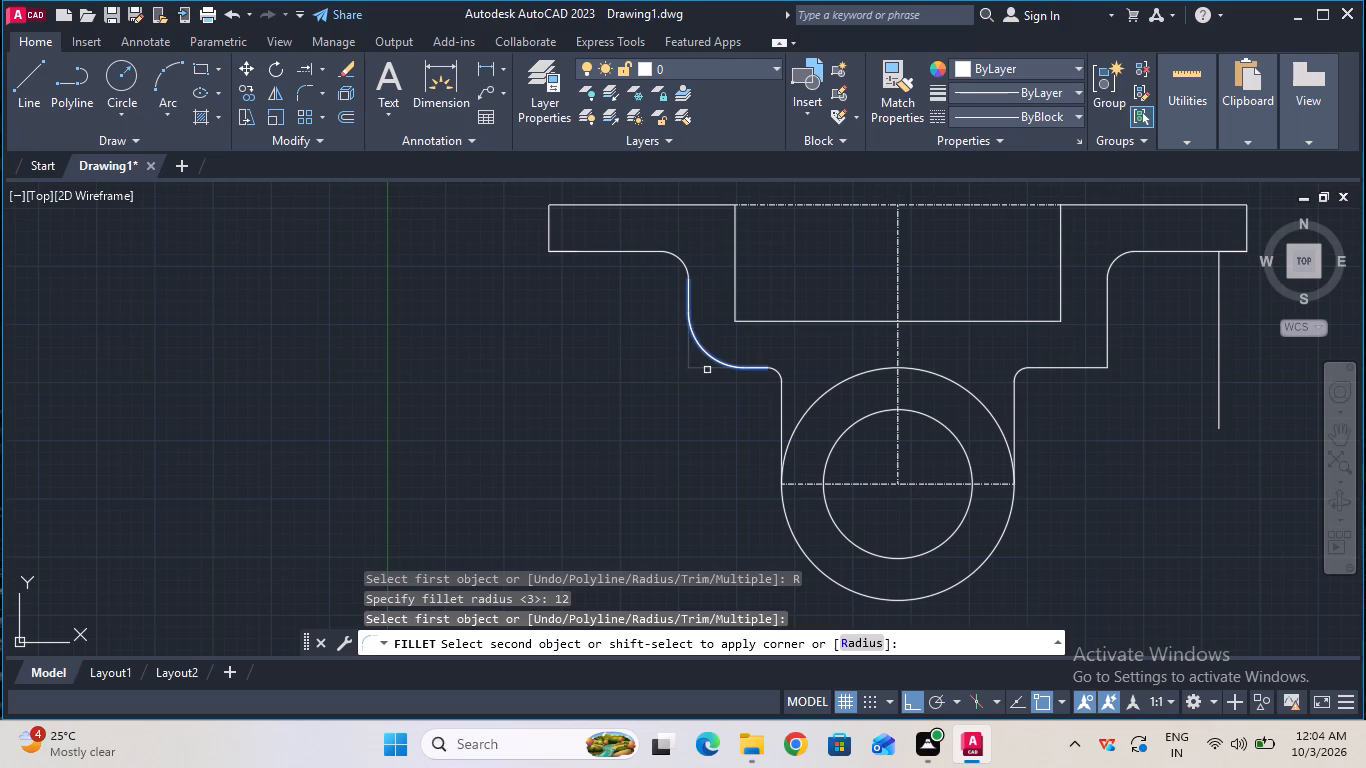
{"action": "left_click", "coordinate": [707, 370]}
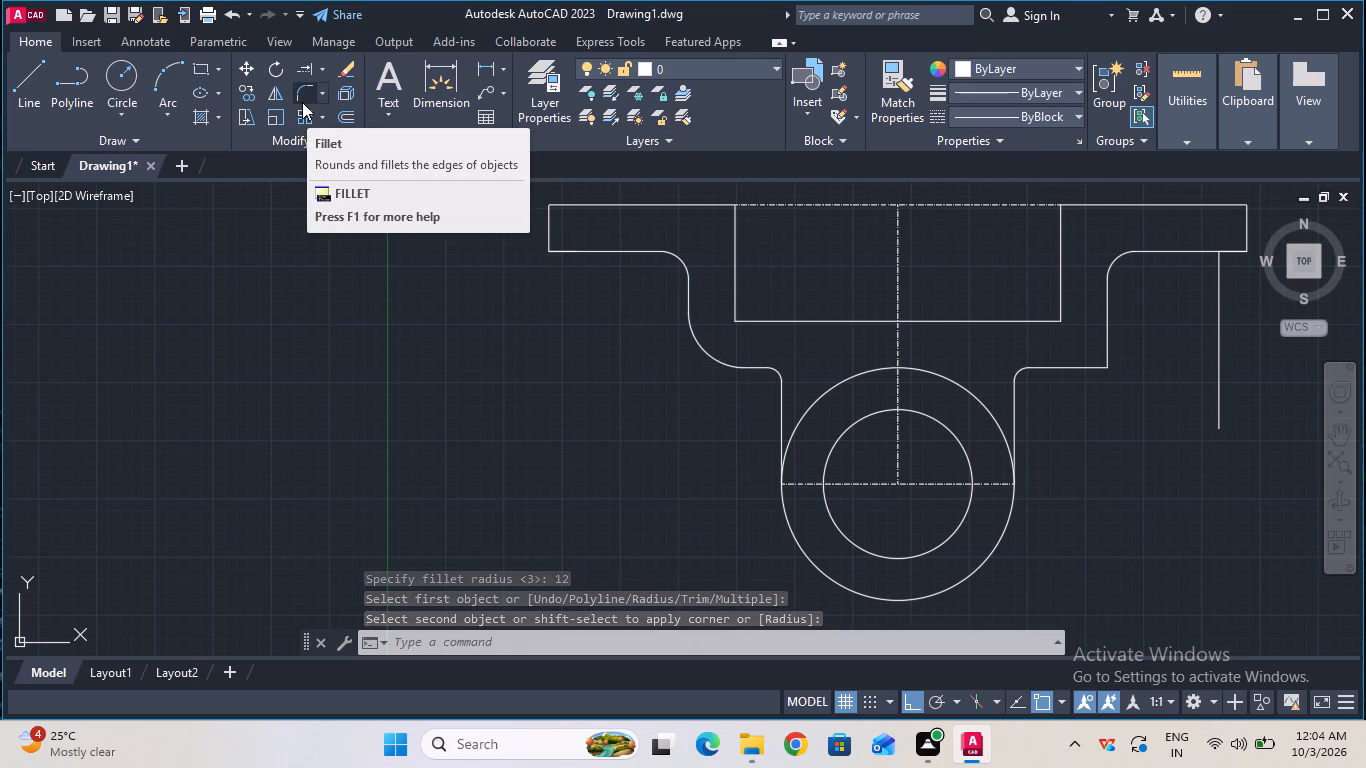
Fillet the matching right outer step corner below the flange with the same 12 mm radius.
{"action": "left_click", "coordinate": [302, 99]}
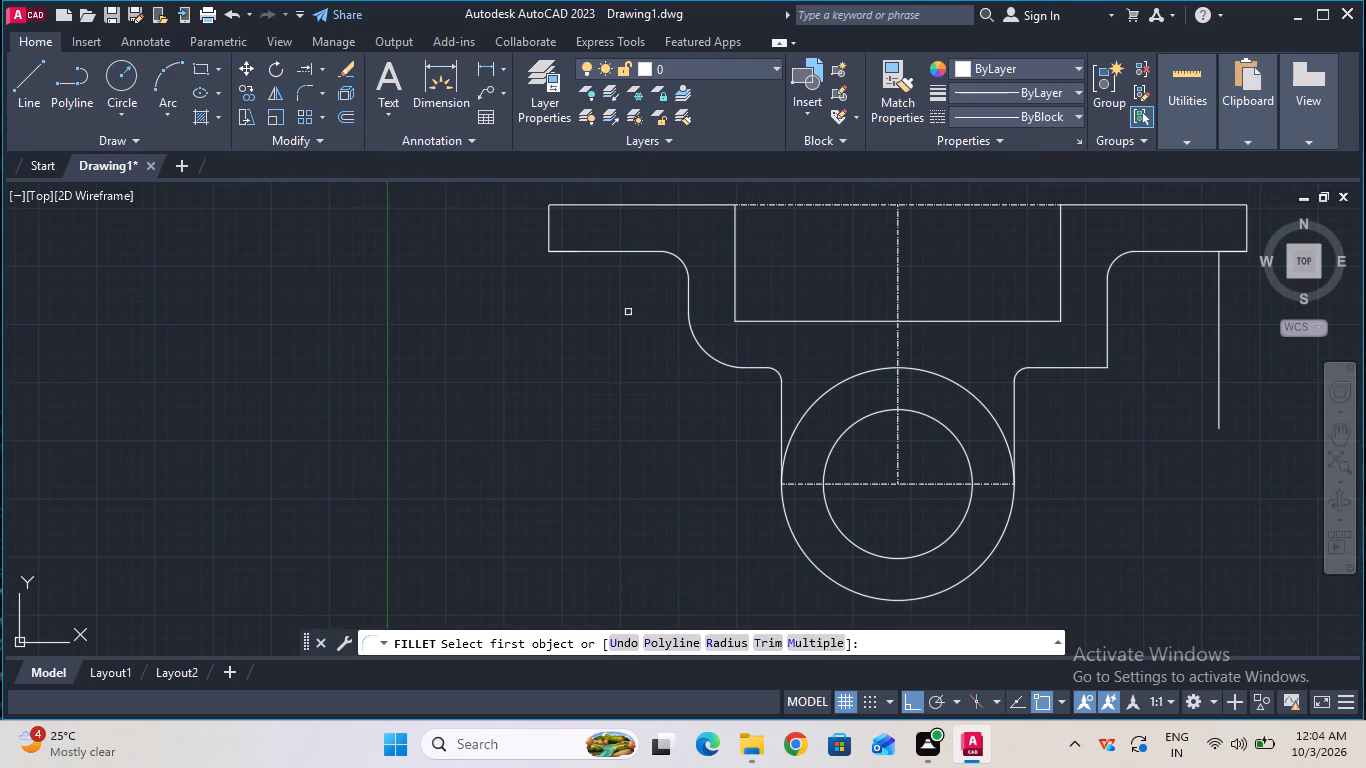
{"action": "left_click", "coordinate": [1106, 341]}
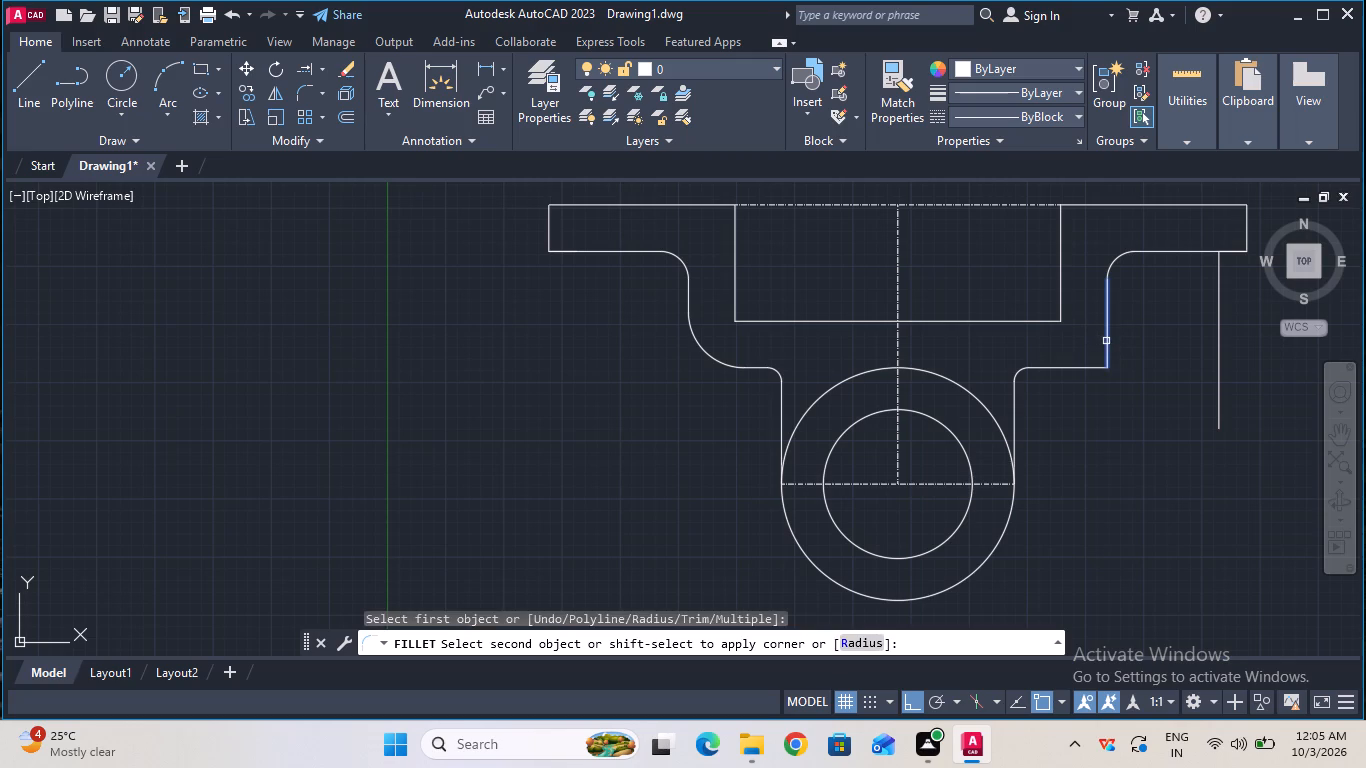
{"action": "left_click", "coordinate": [1087, 371]}
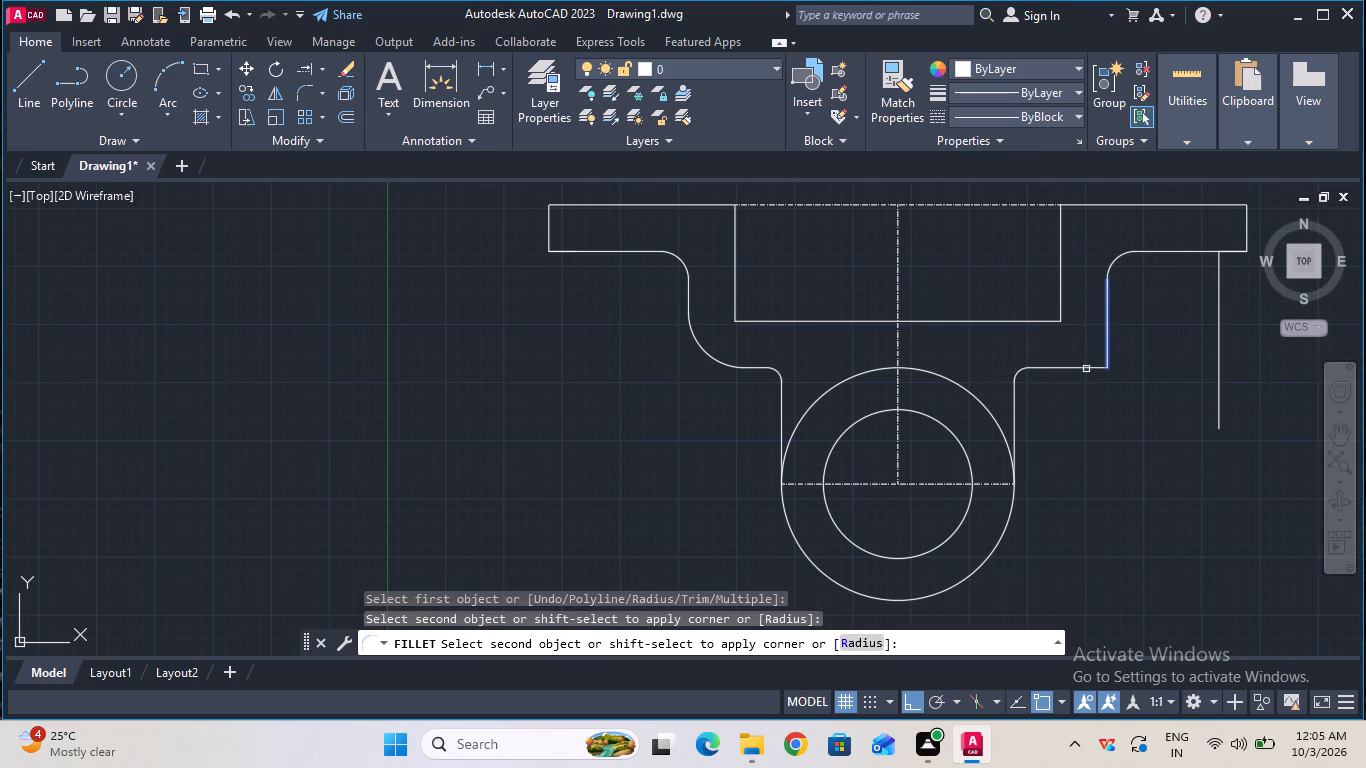
{"action": "left_click", "coordinate": [1085, 368]}
{"action": "key", "text": "Escape"}
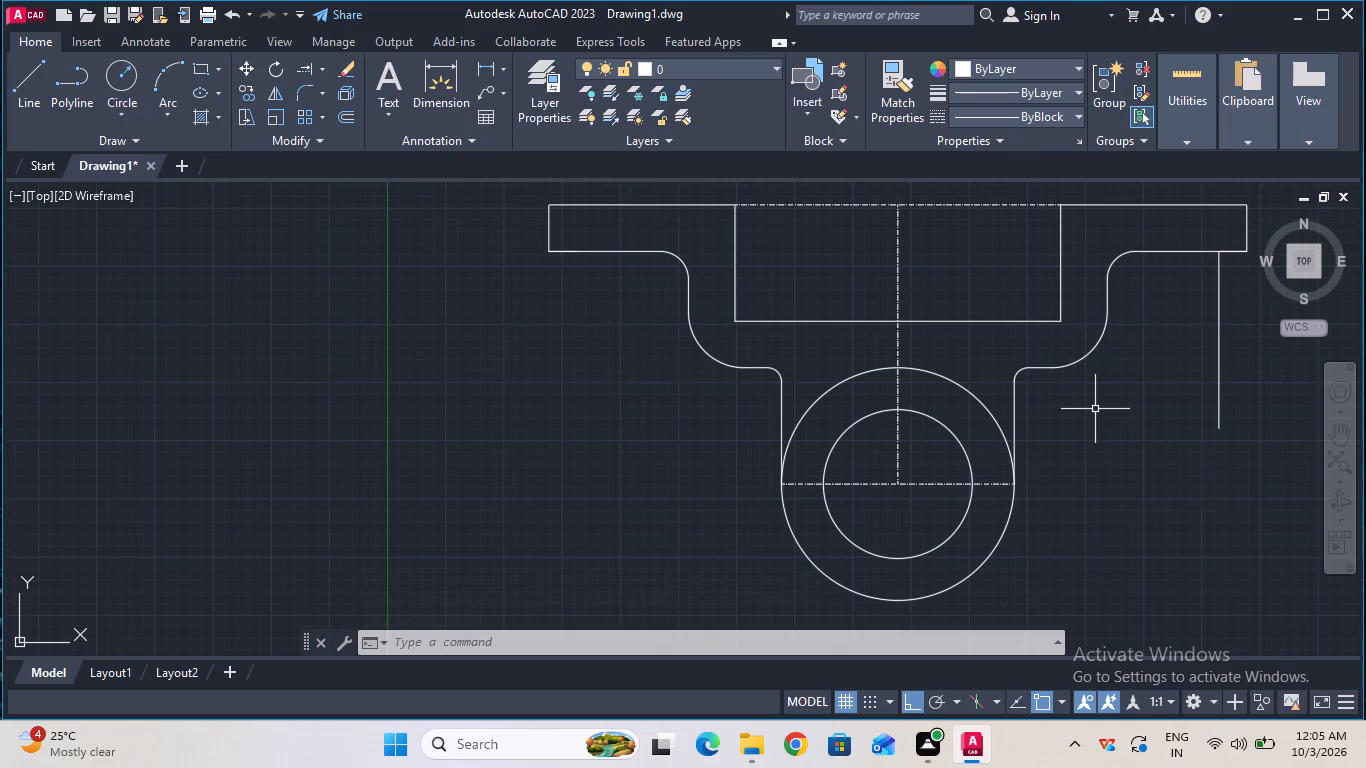
Measure the length of the vertical line hanging below the right end of the flange.
{"action": "left_click", "coordinate": [491, 77]}
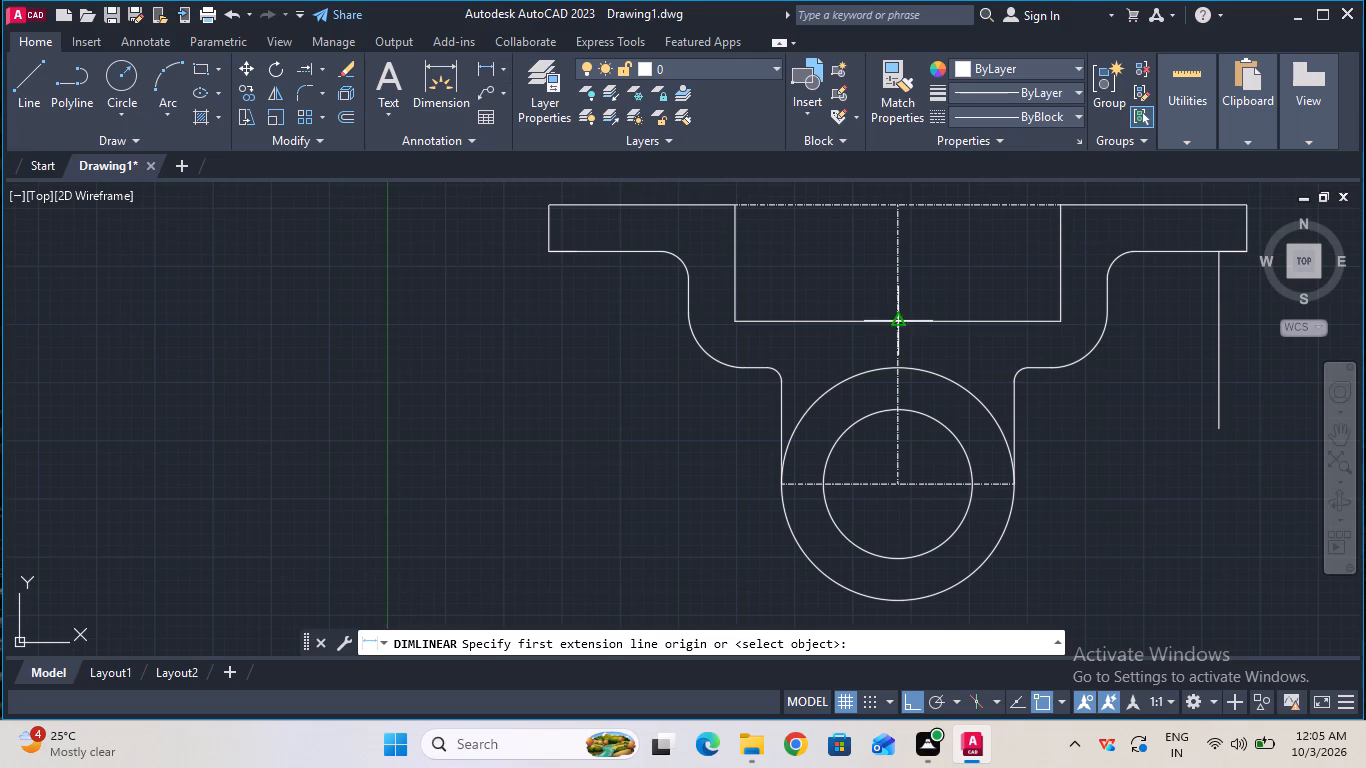
{"action": "left_click", "coordinate": [1221, 256]}
{"action": "left_click", "coordinate": [1217, 427]}
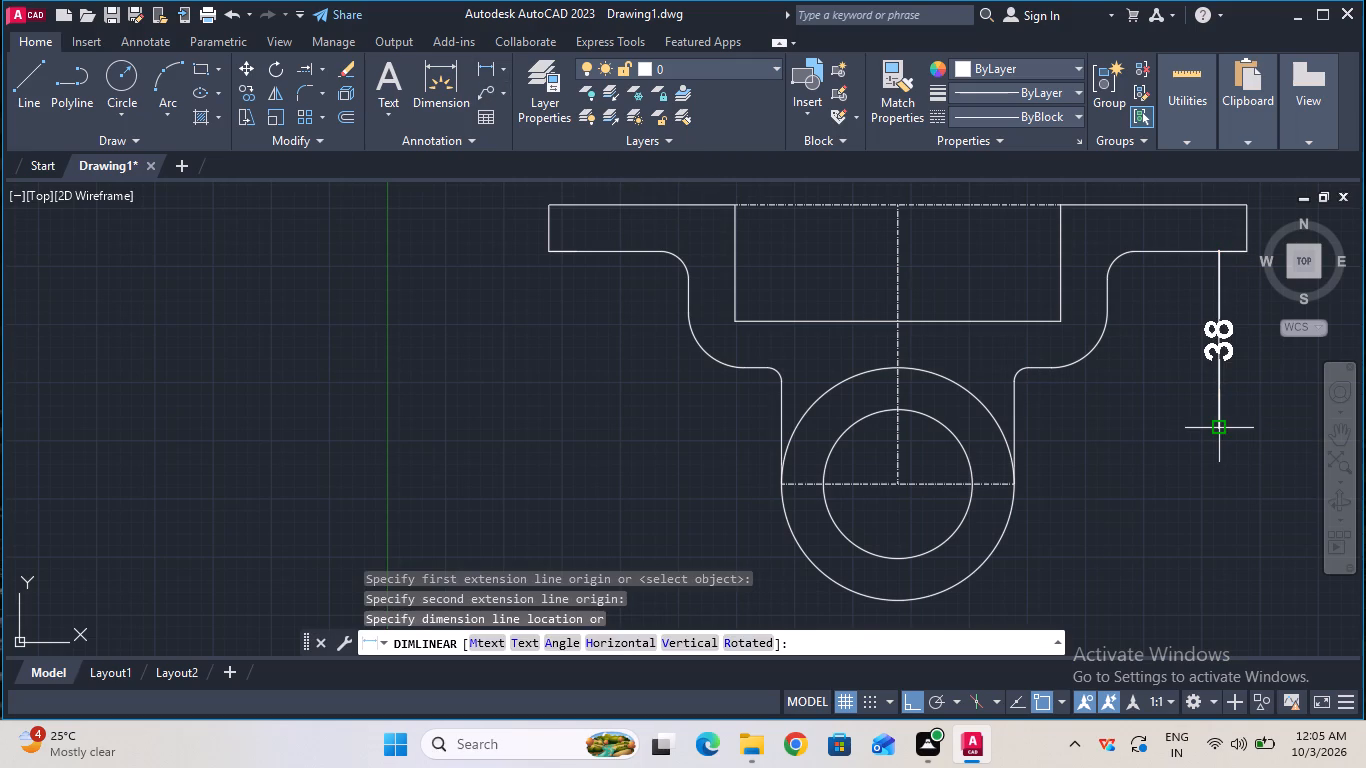
{"action": "key", "text": "Escape"}
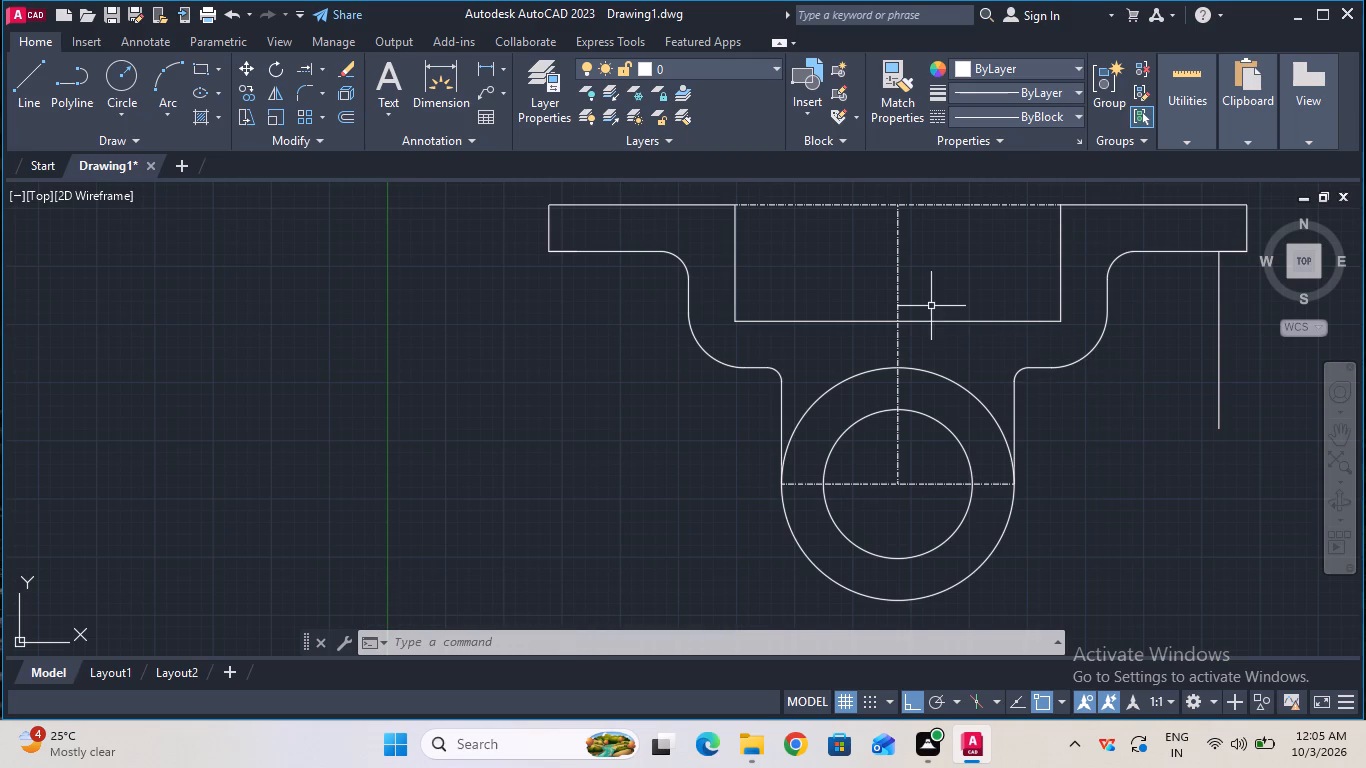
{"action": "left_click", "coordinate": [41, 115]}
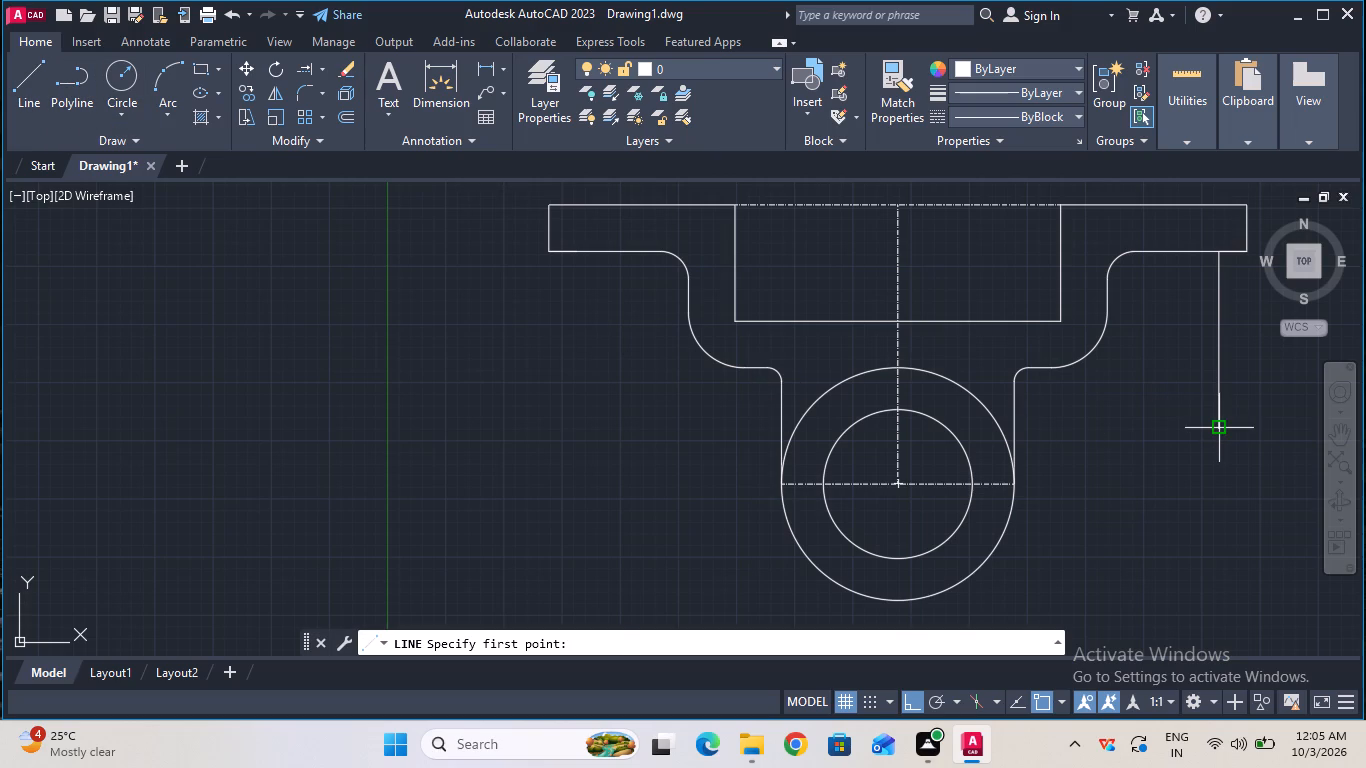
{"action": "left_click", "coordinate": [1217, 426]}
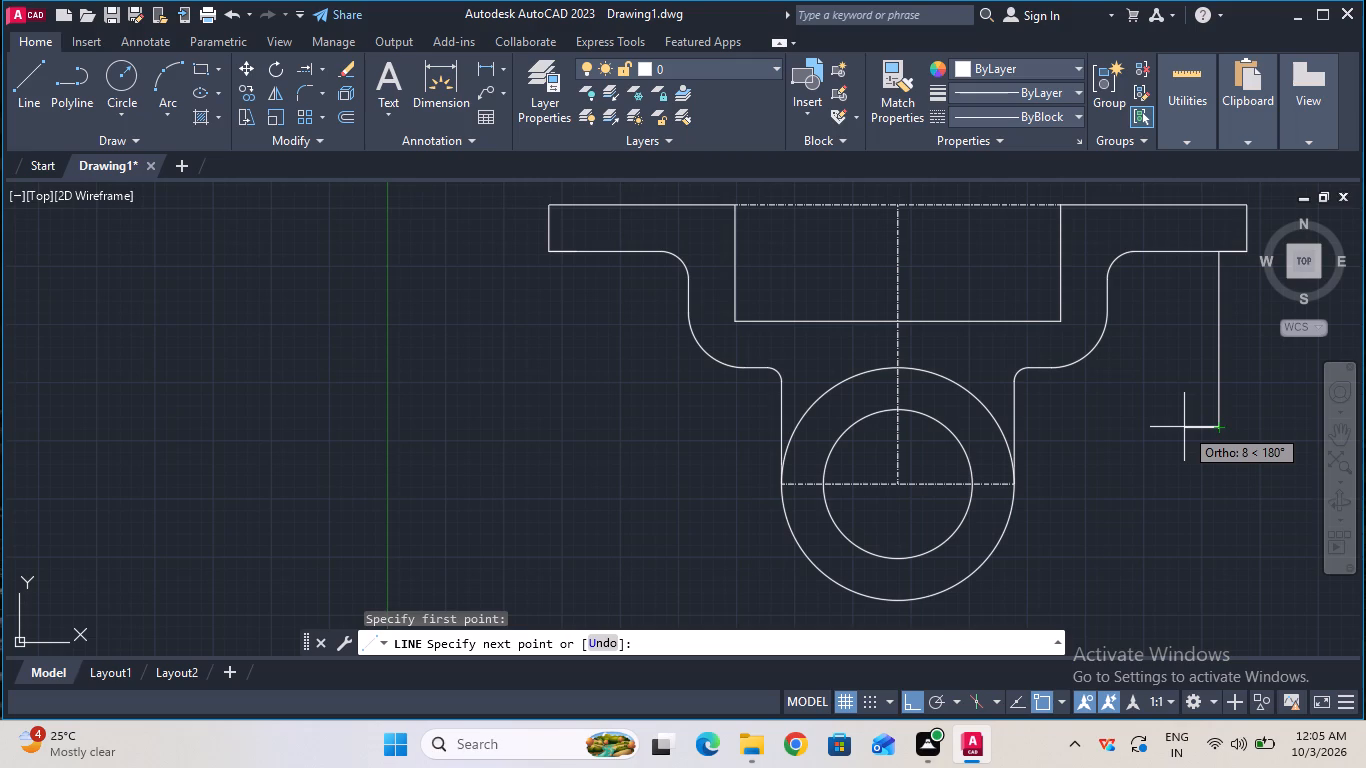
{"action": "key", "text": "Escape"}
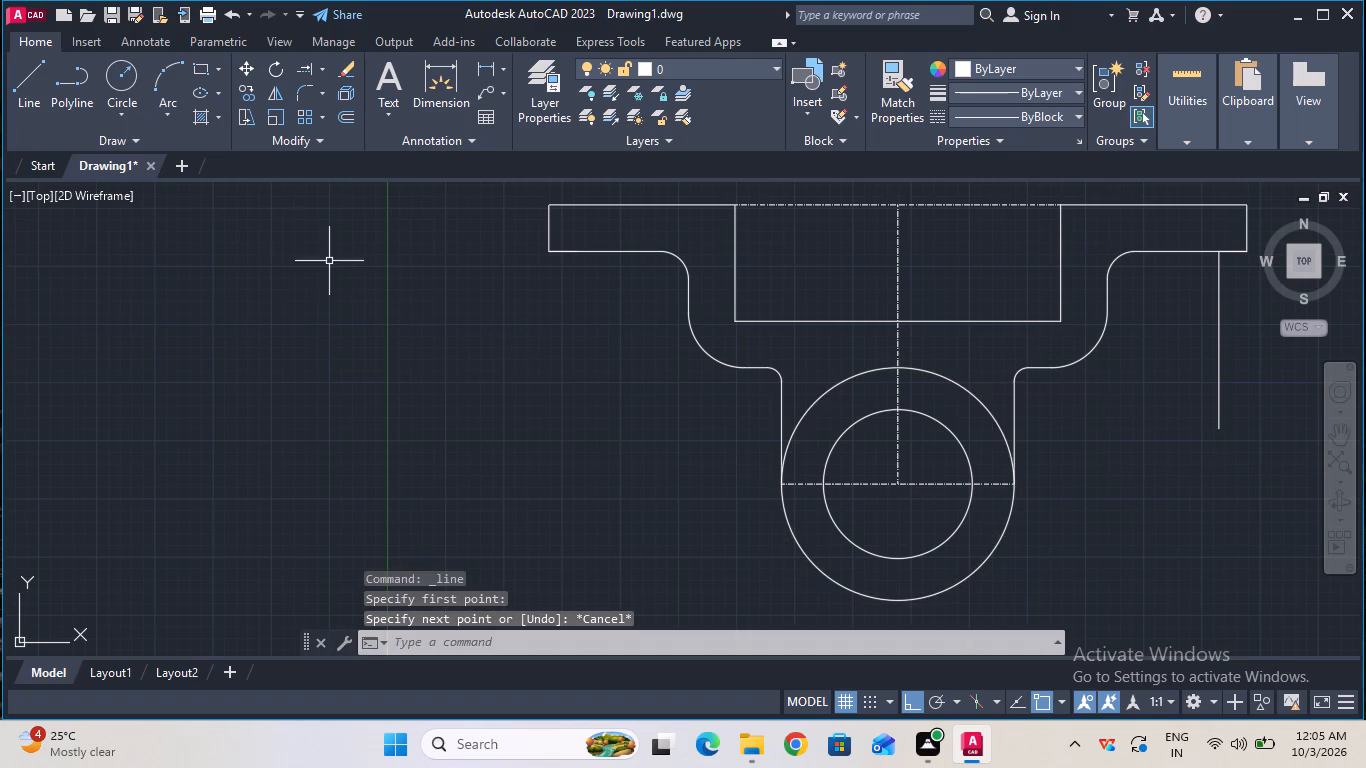
Draw a 38 mm vertical line down from the left flange's underside, near its outer end, mirroring the line on the right.
{"action": "left_click", "coordinate": [35, 102]}
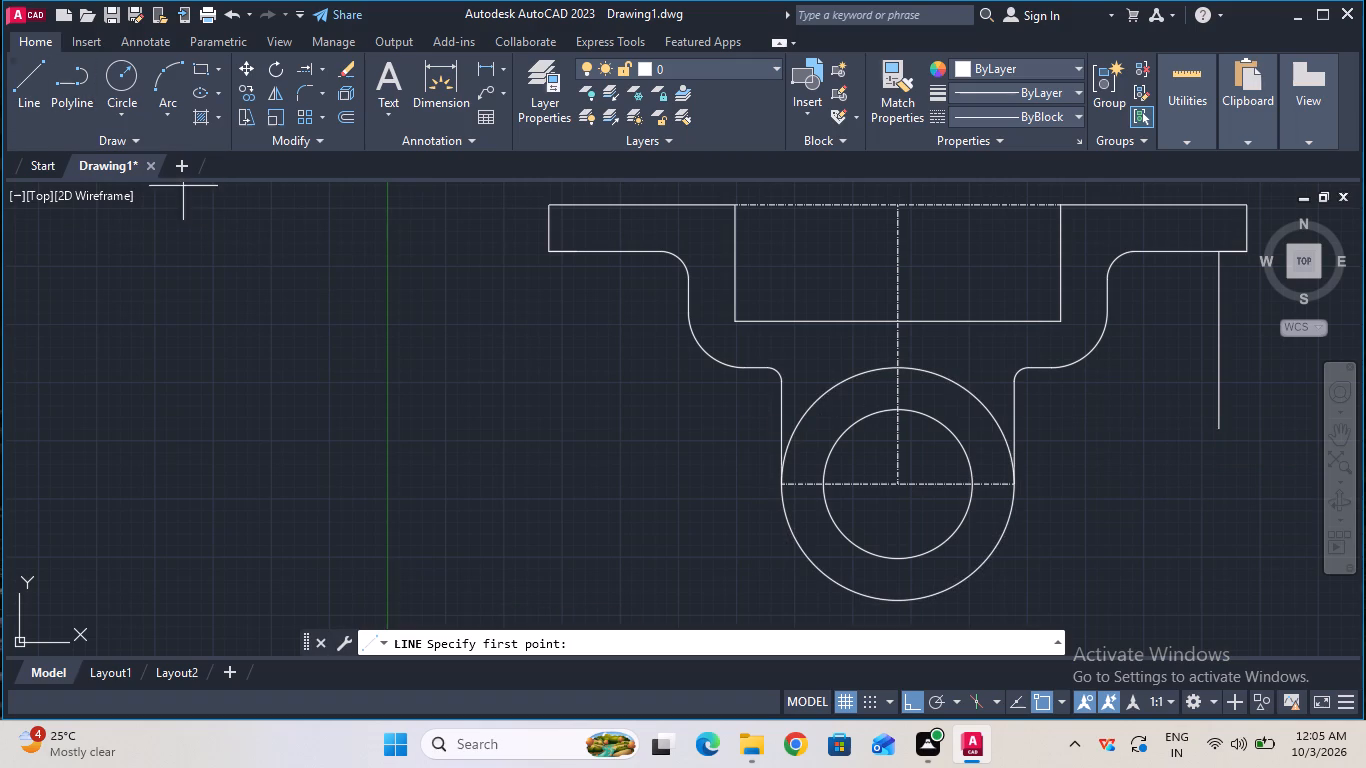
{"action": "left_click", "coordinate": [574, 253]}
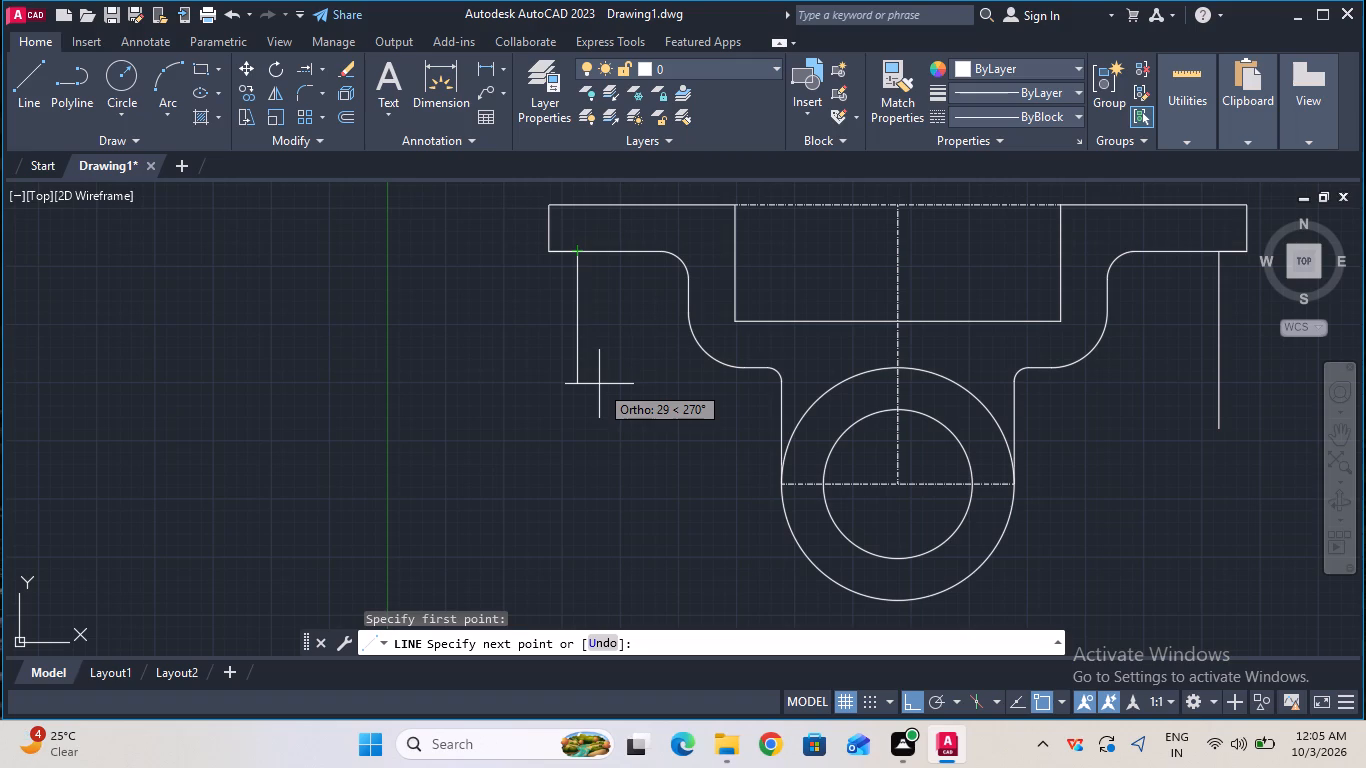
{"action": "type", "text": "38"}
{"action": "key", "text": "Return"}
{"action": "key", "text": "Escape"}
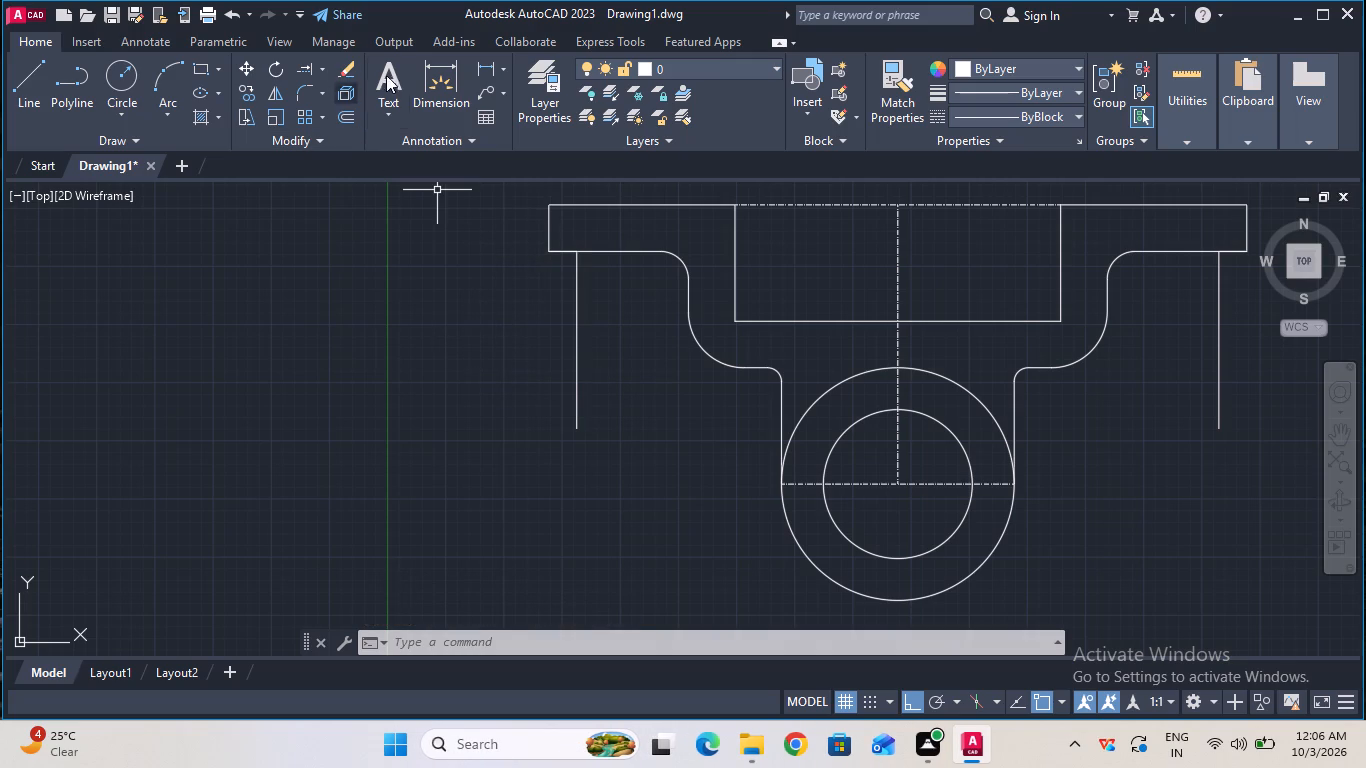
Measure the horizontal distance from the top of the left vertical line to the fillet under the flange.
{"action": "left_click", "coordinate": [478, 71]}
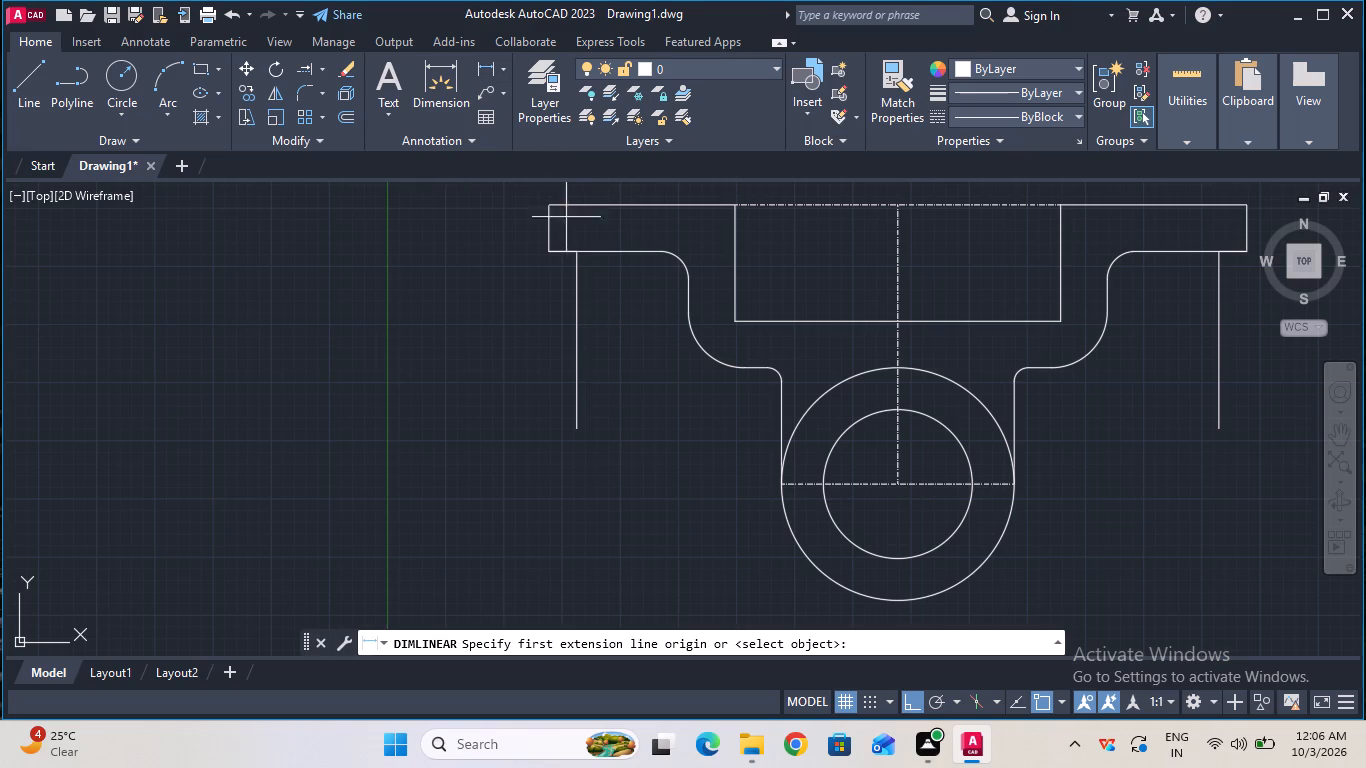
{"action": "left_click", "coordinate": [583, 251]}
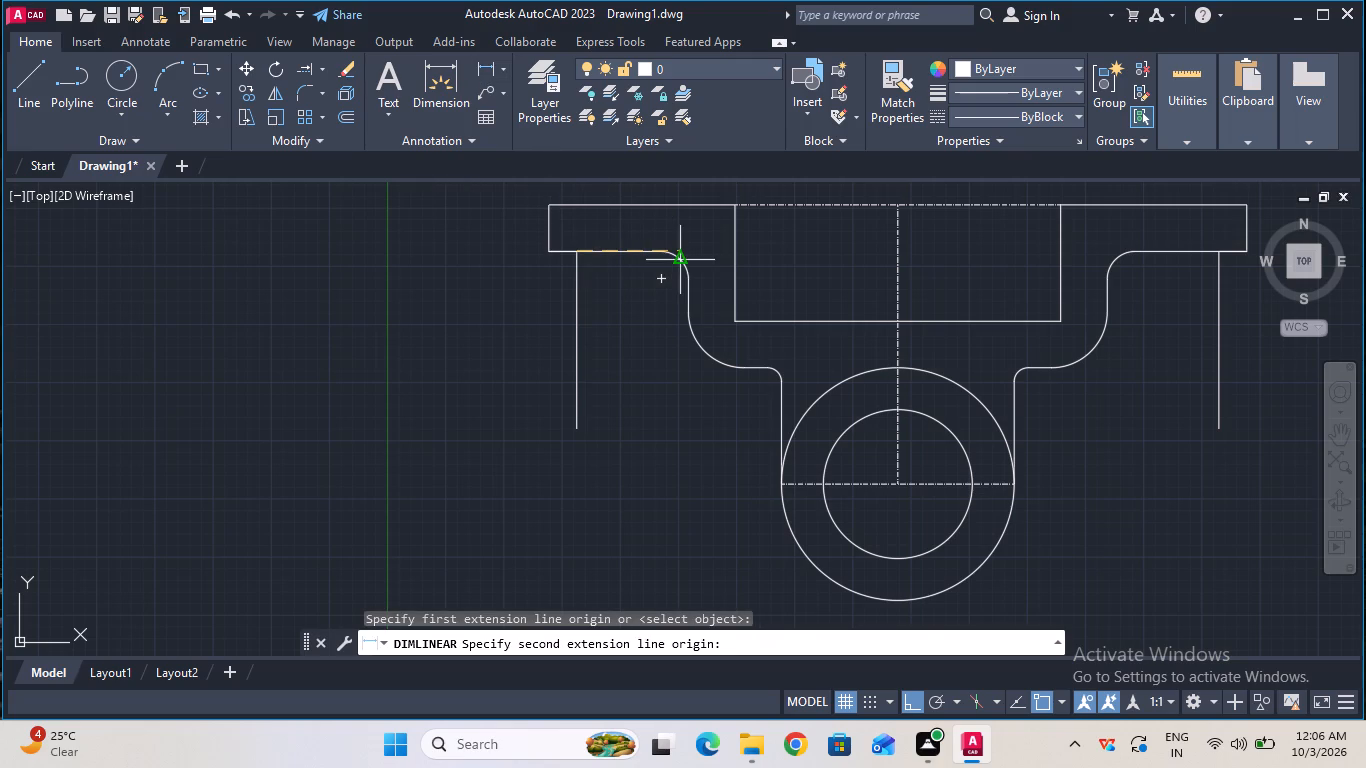
{"action": "left_click", "coordinate": [682, 250]}
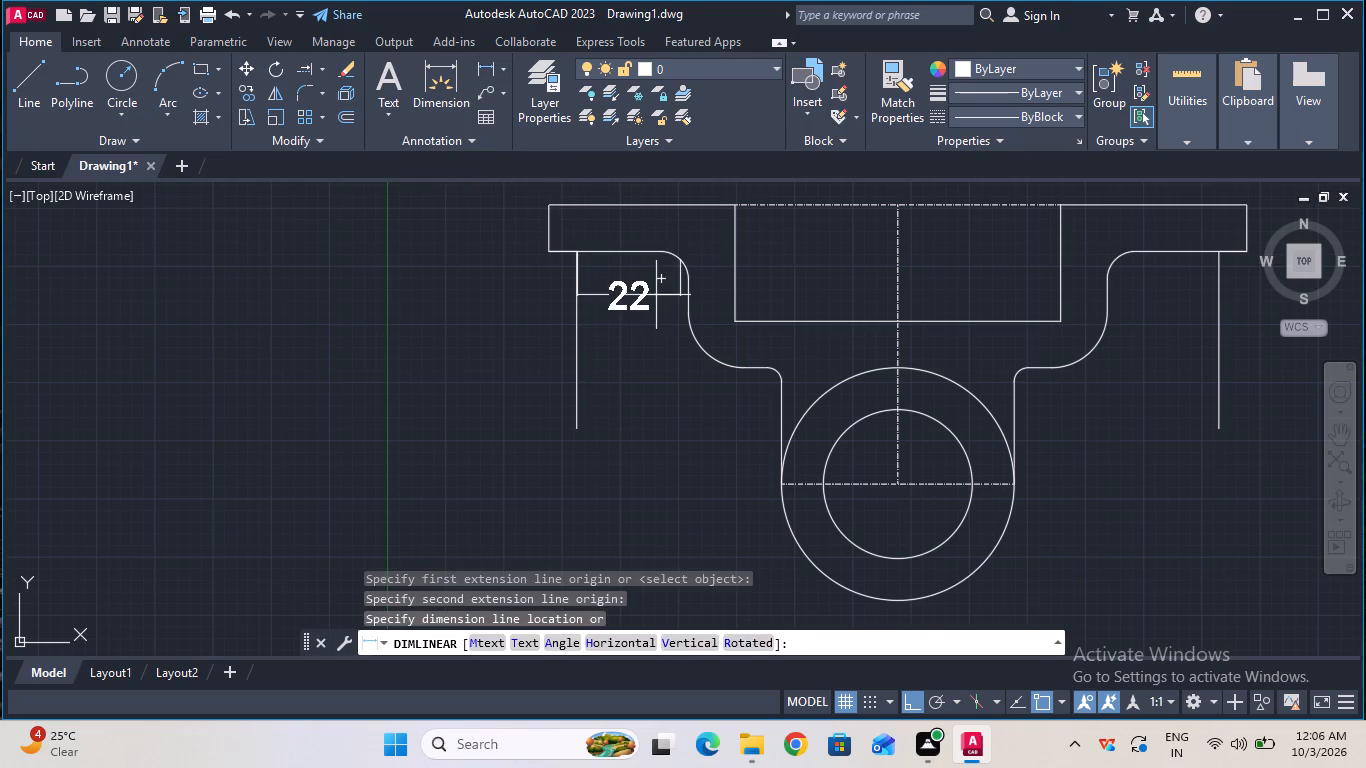
{"action": "key", "text": "Escape"}
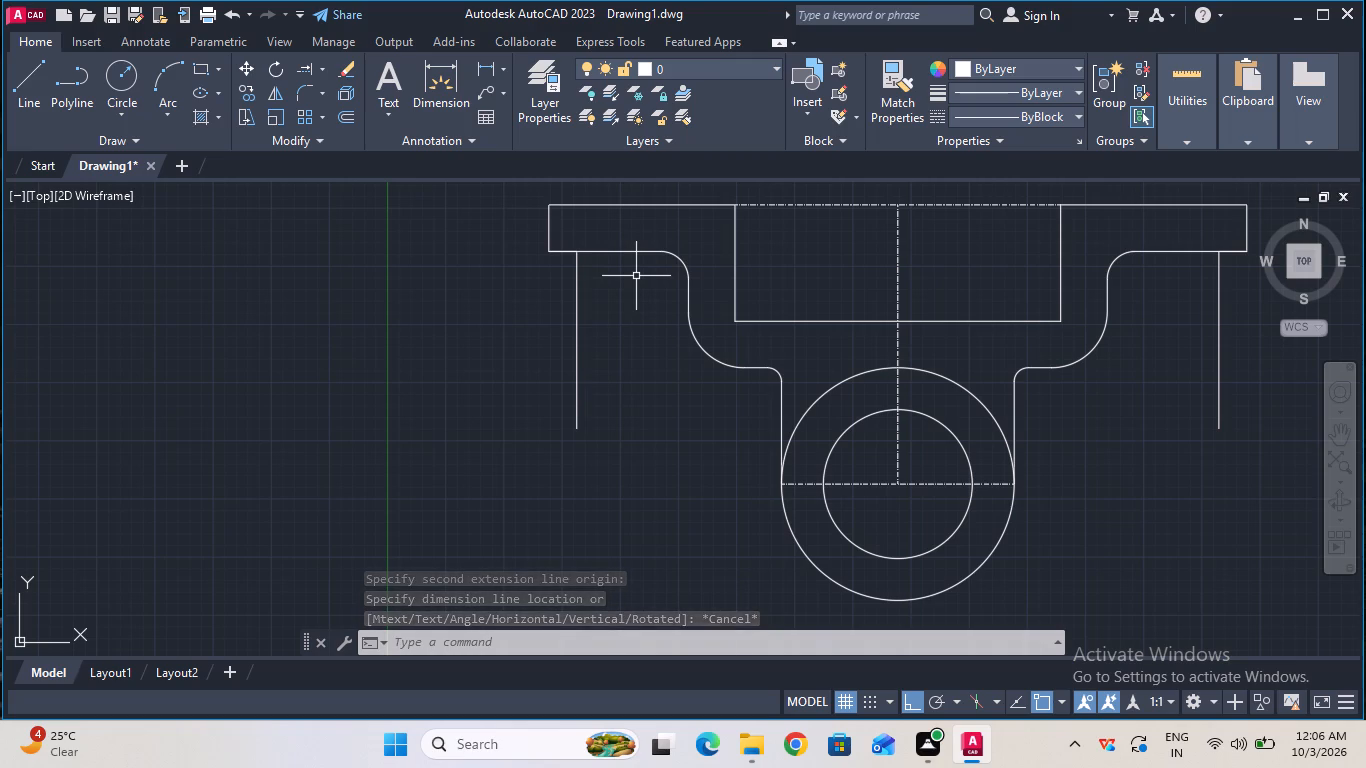
Draw a 22 mm horizontal line inward from the lower end of the left 38 mm vertical line.
{"action": "left_click", "coordinate": [37, 102]}
{"action": "left_click", "coordinate": [575, 428]}
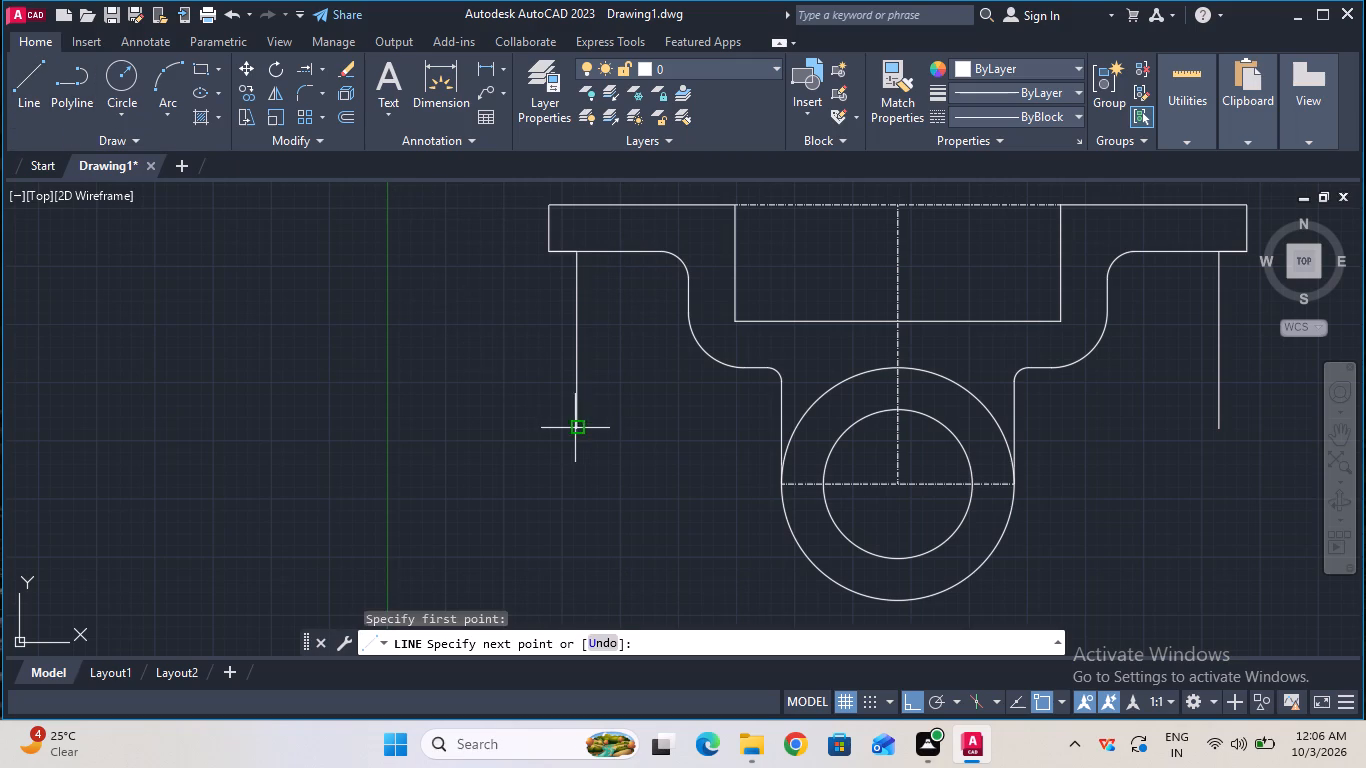
{"action": "type", "text": "22"}
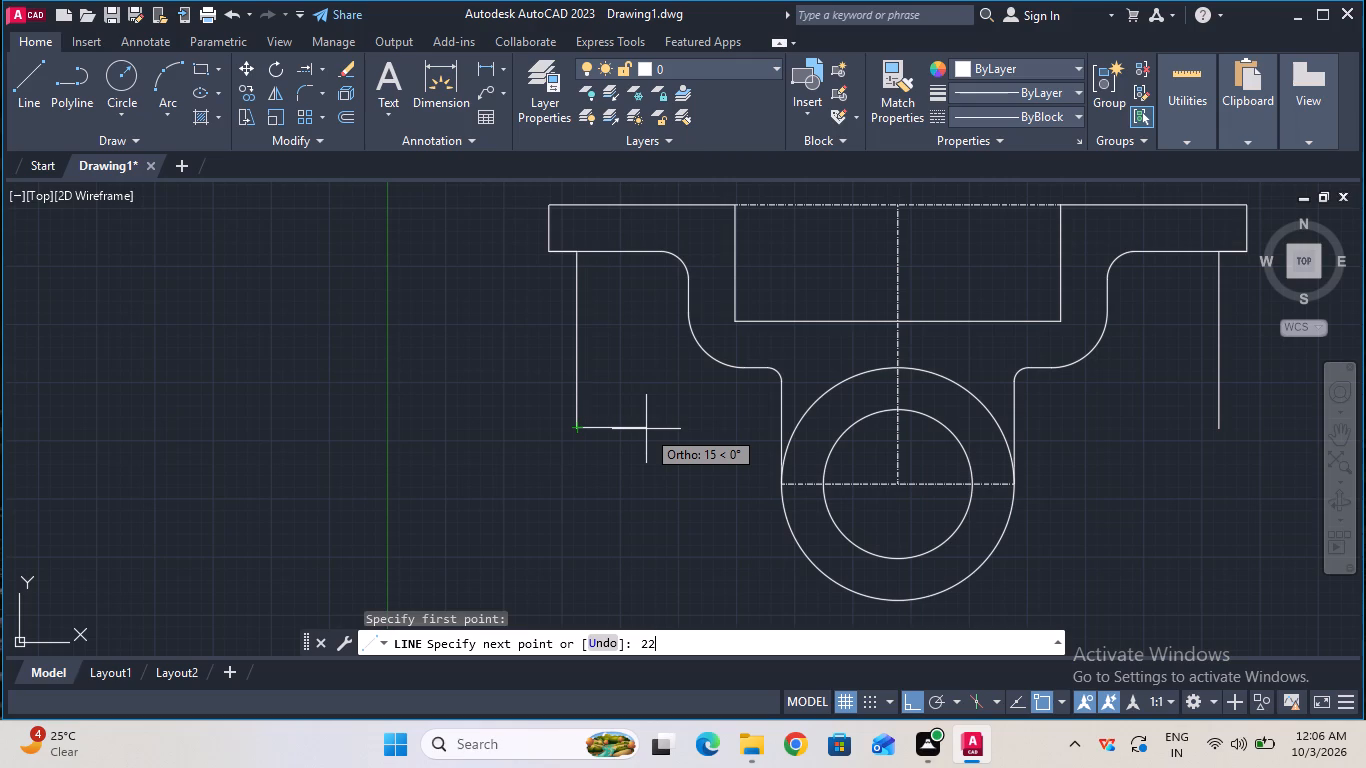
{"action": "key", "text": "Return"}
{"action": "key", "text": "Escape"}
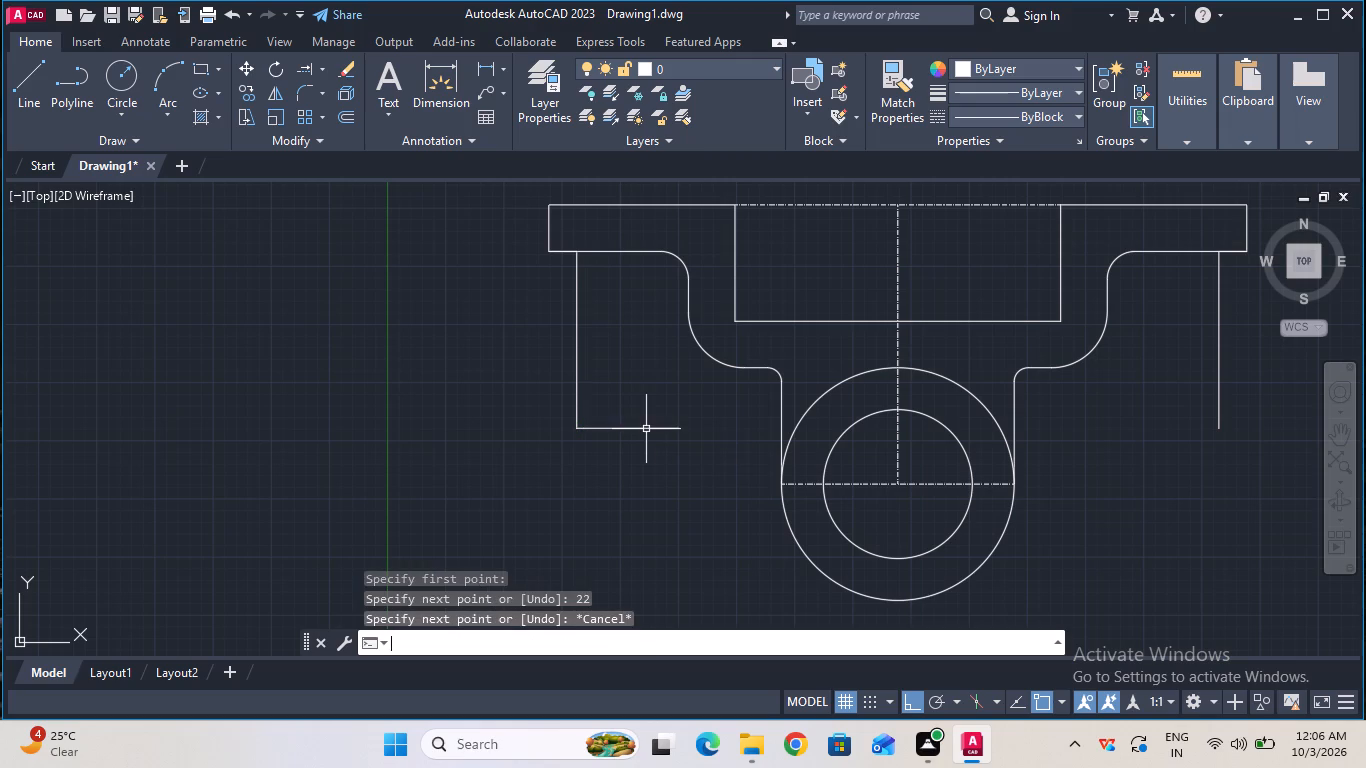
Draw a matching 22 mm horizontal line inward from the lower end of the right vertical line.
{"action": "left_click", "coordinate": [35, 99]}
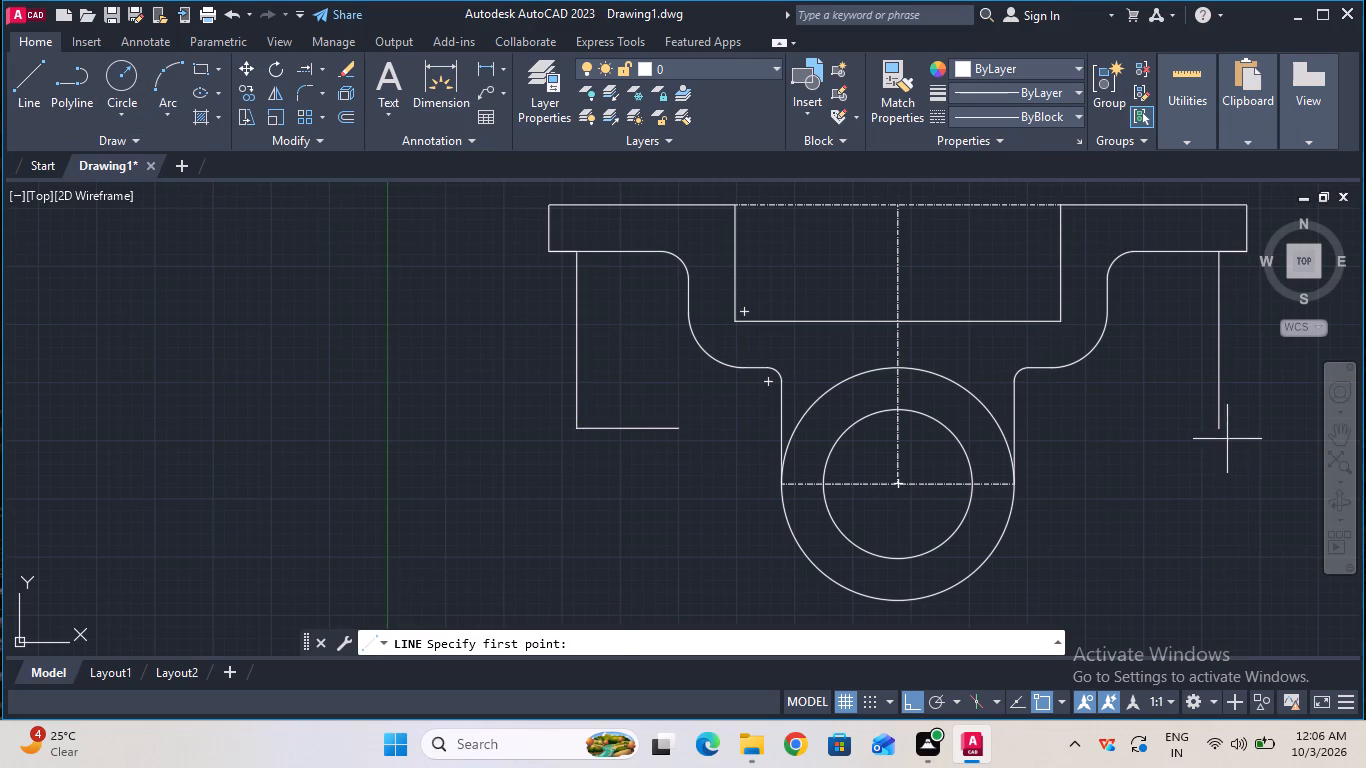
{"action": "left_click", "coordinate": [1220, 435]}
{"action": "type", "text": "22"}
{"action": "key", "text": "Return"}
{"action": "key", "text": "Escape"}
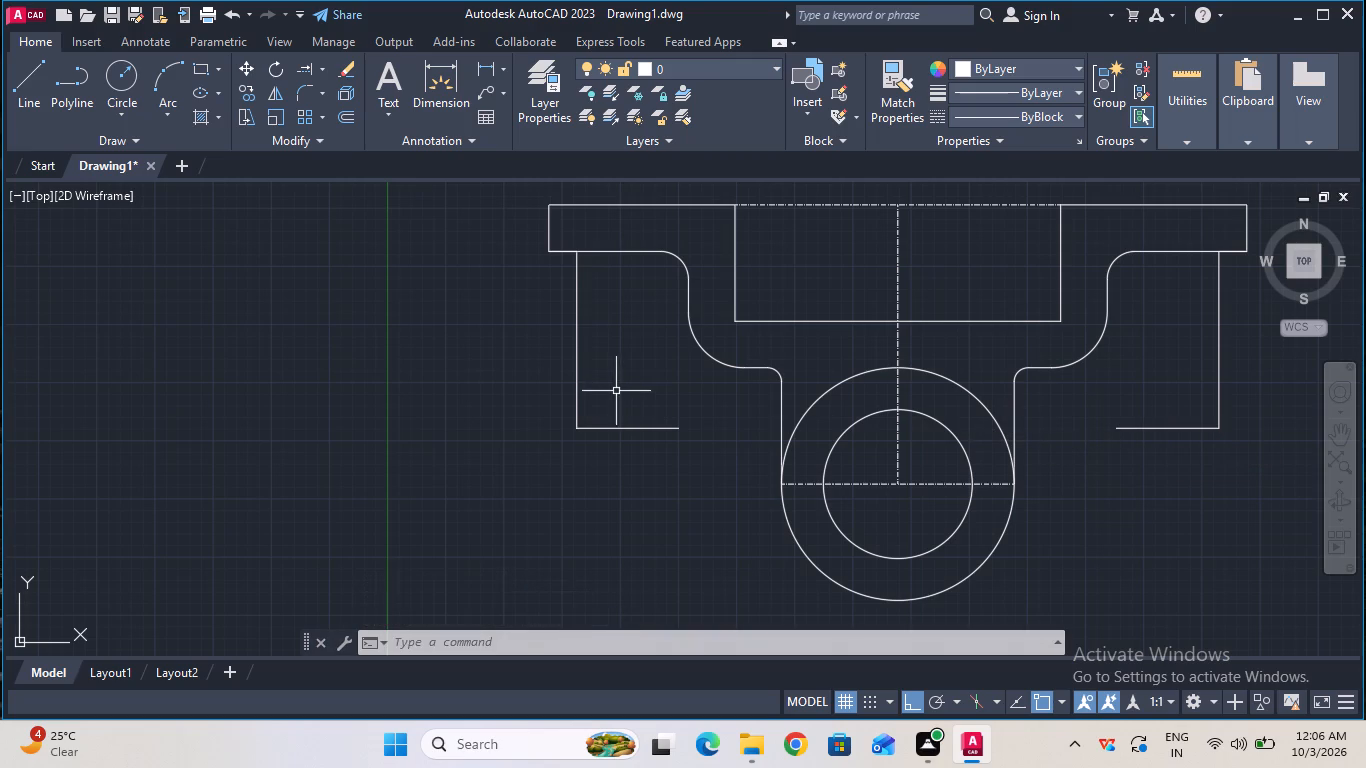
From the inner end of the left 22 mm line, draw connected lines 40 mm down, 90 mm to the right and 40 mm up.
{"action": "left_click", "coordinate": [41, 99]}
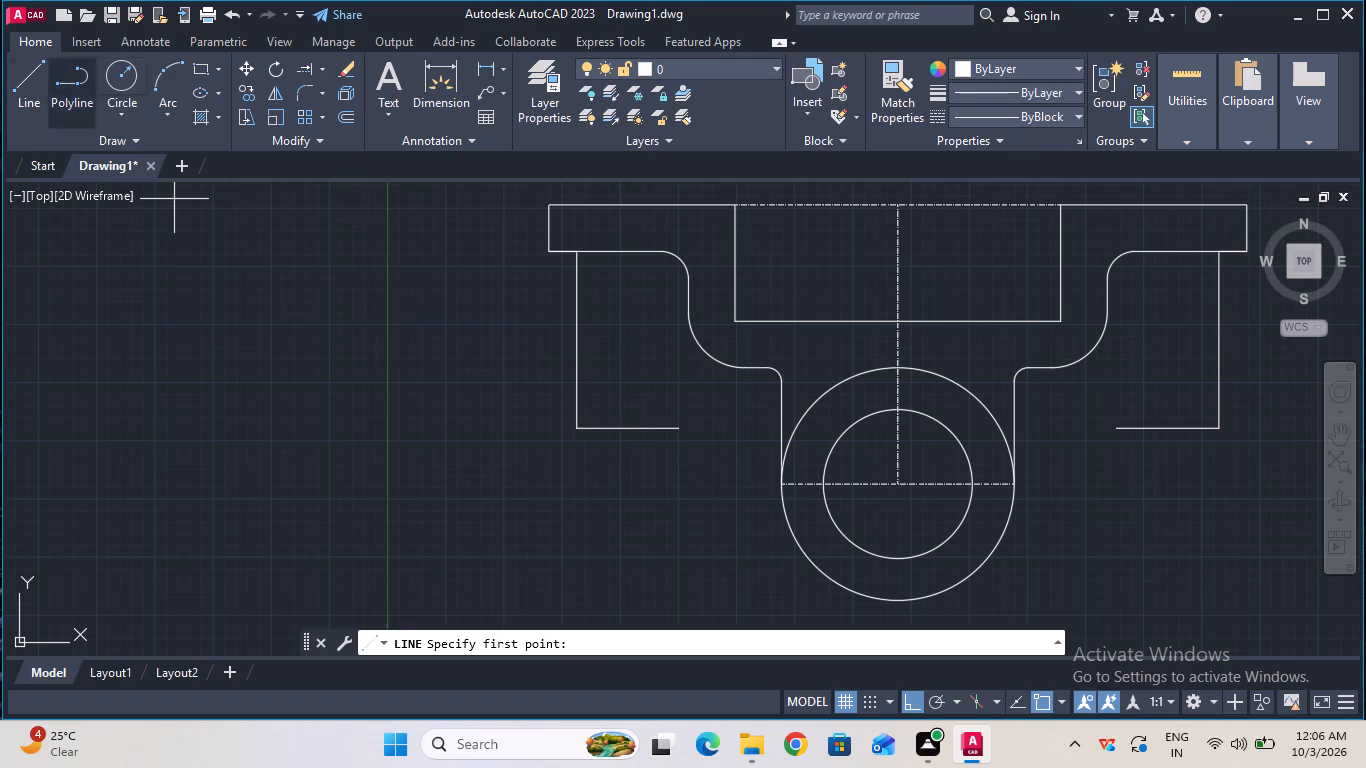
{"action": "left_click", "coordinate": [680, 431]}
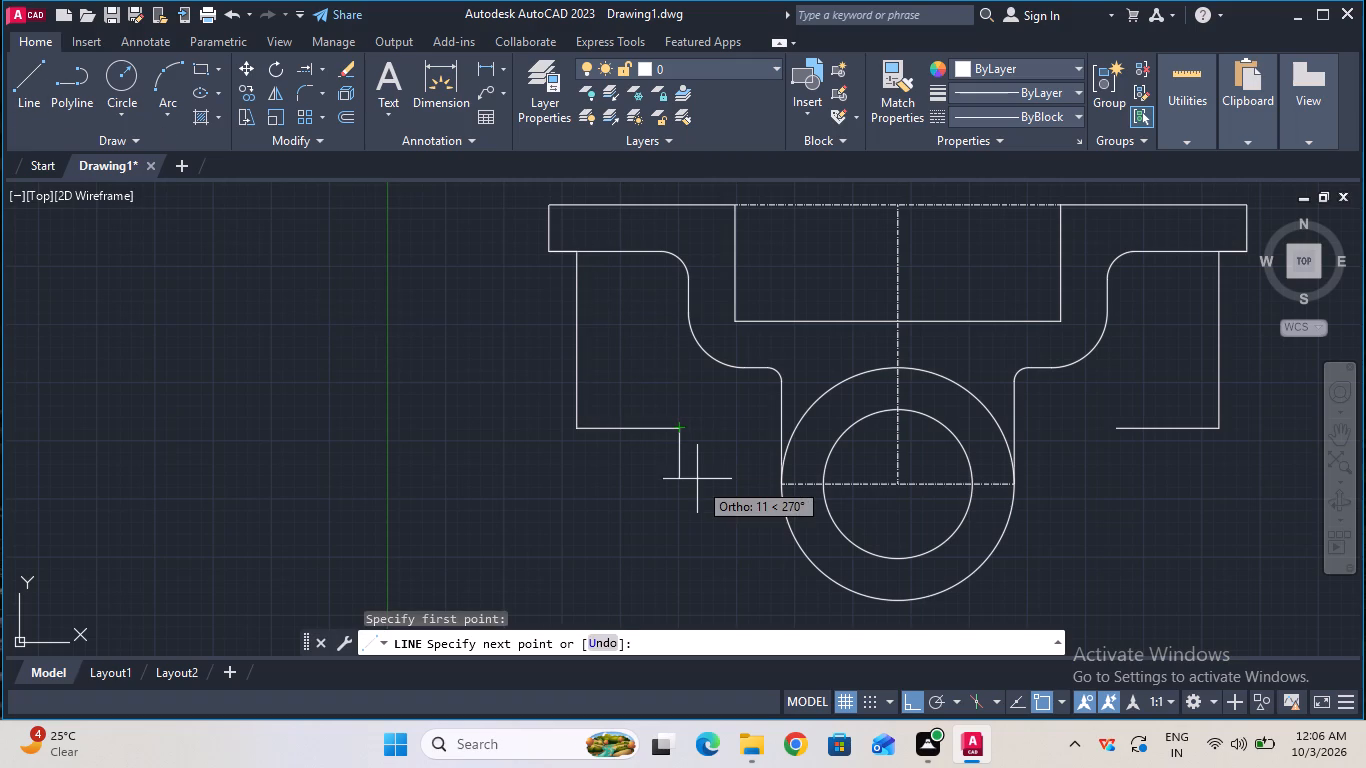
{"action": "type", "text": "40"}
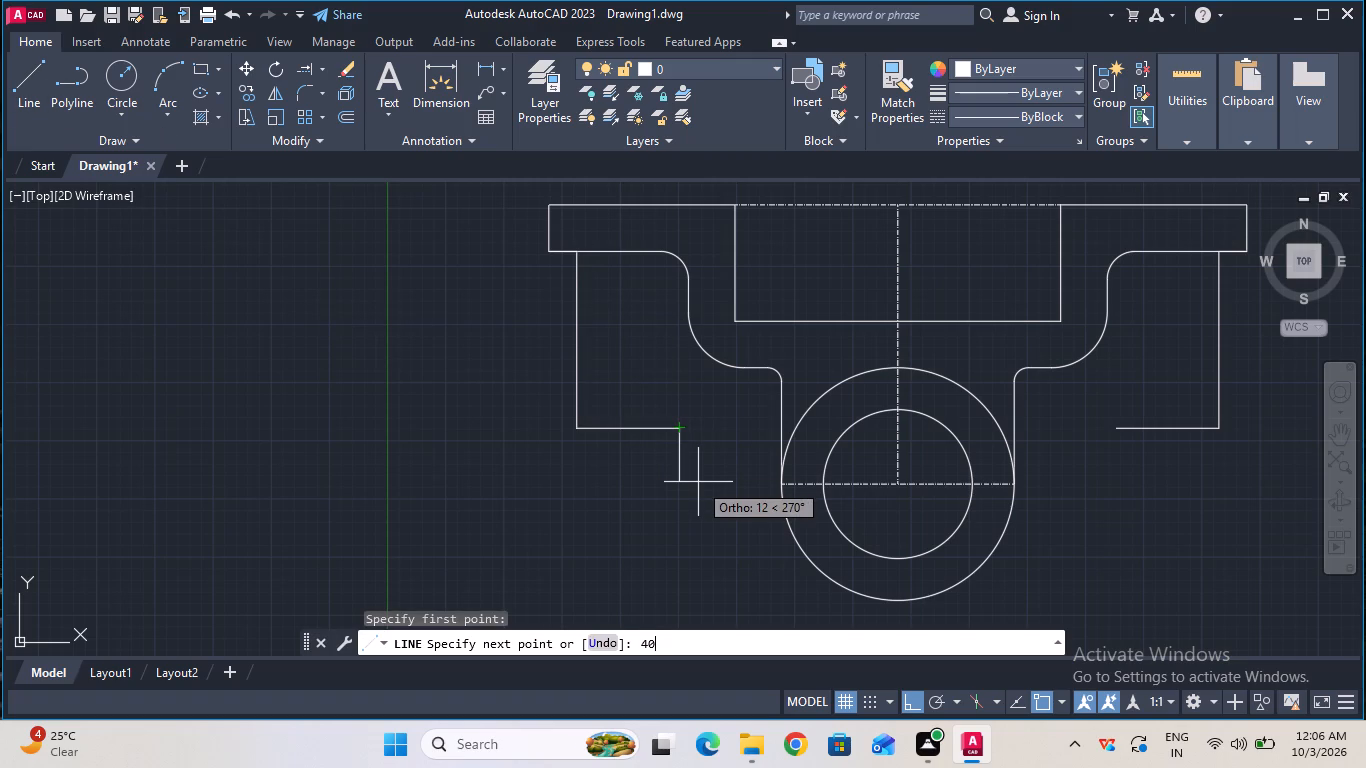
{"action": "key", "text": "Return"}
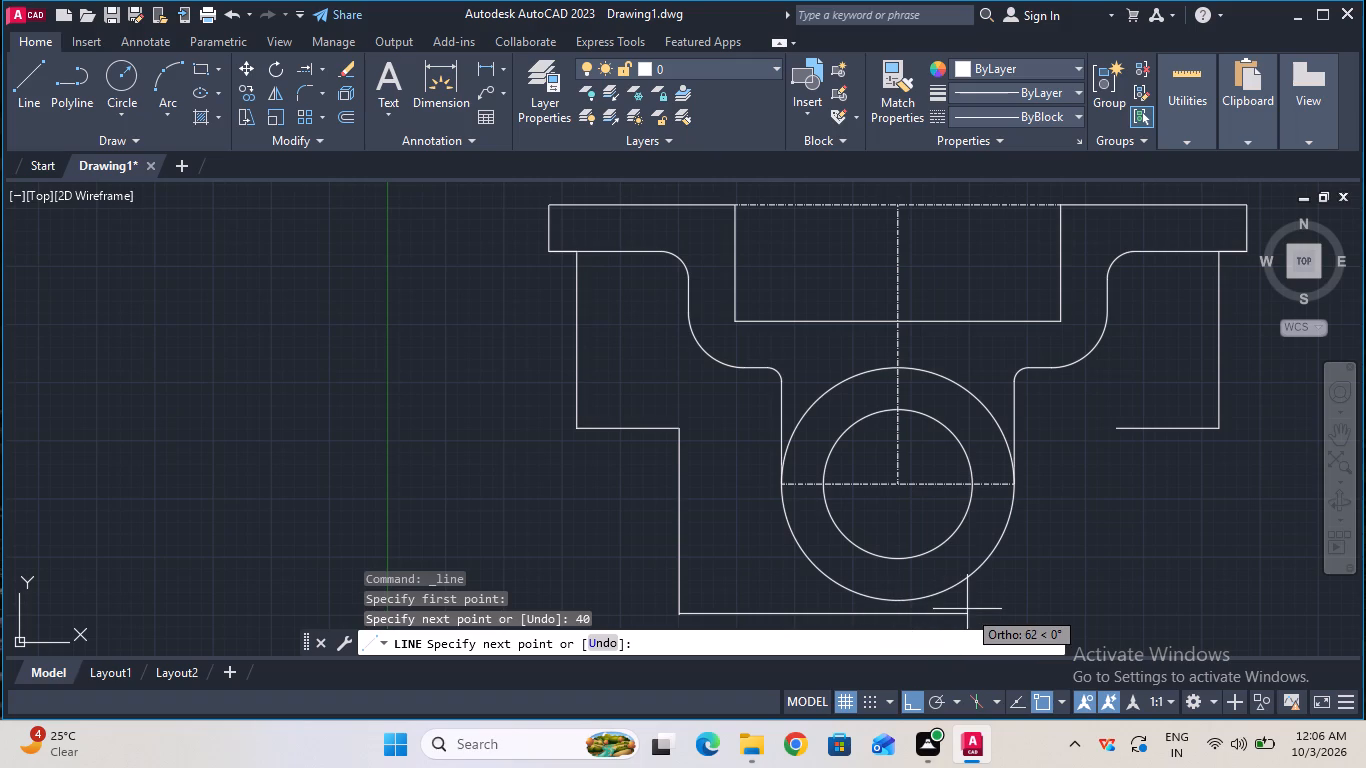
{"action": "key", "text": "9"}
{"action": "key", "text": "0"}
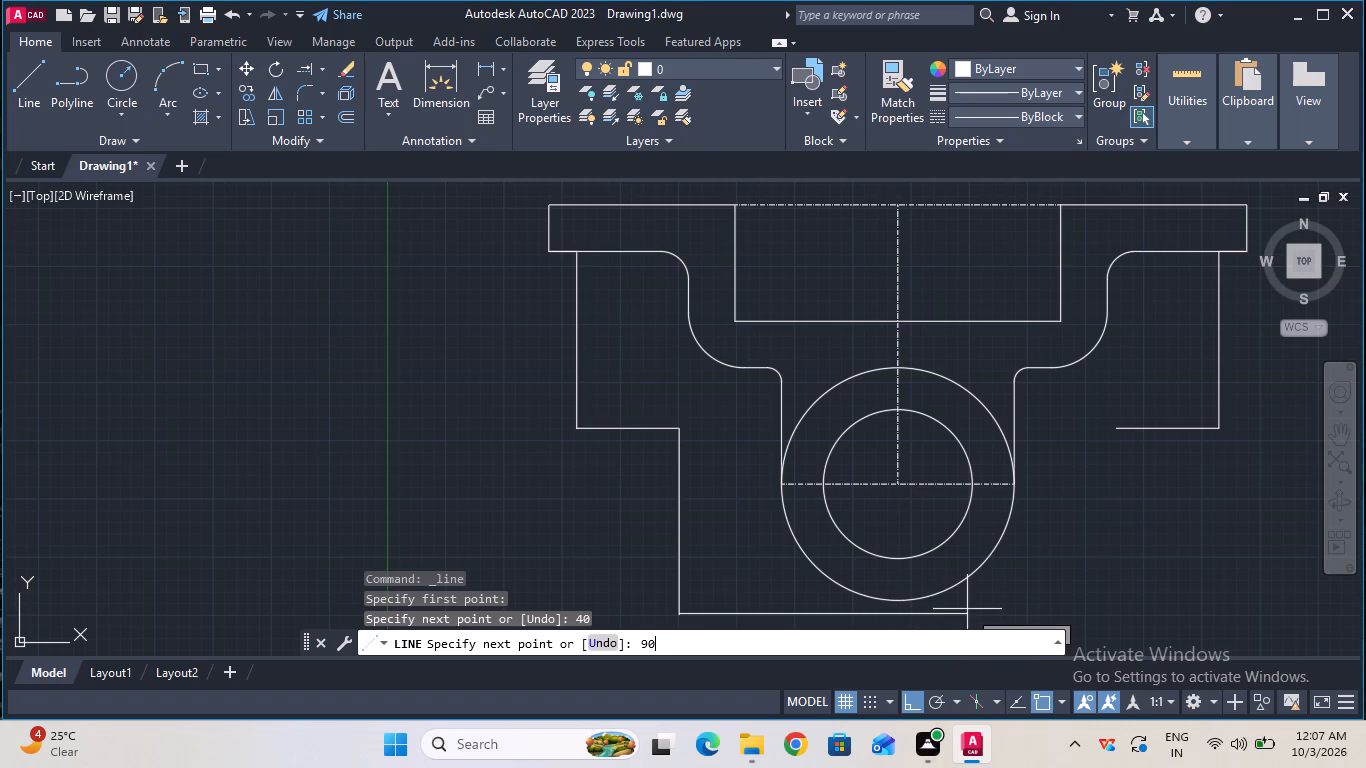
{"action": "key", "text": "Return"}
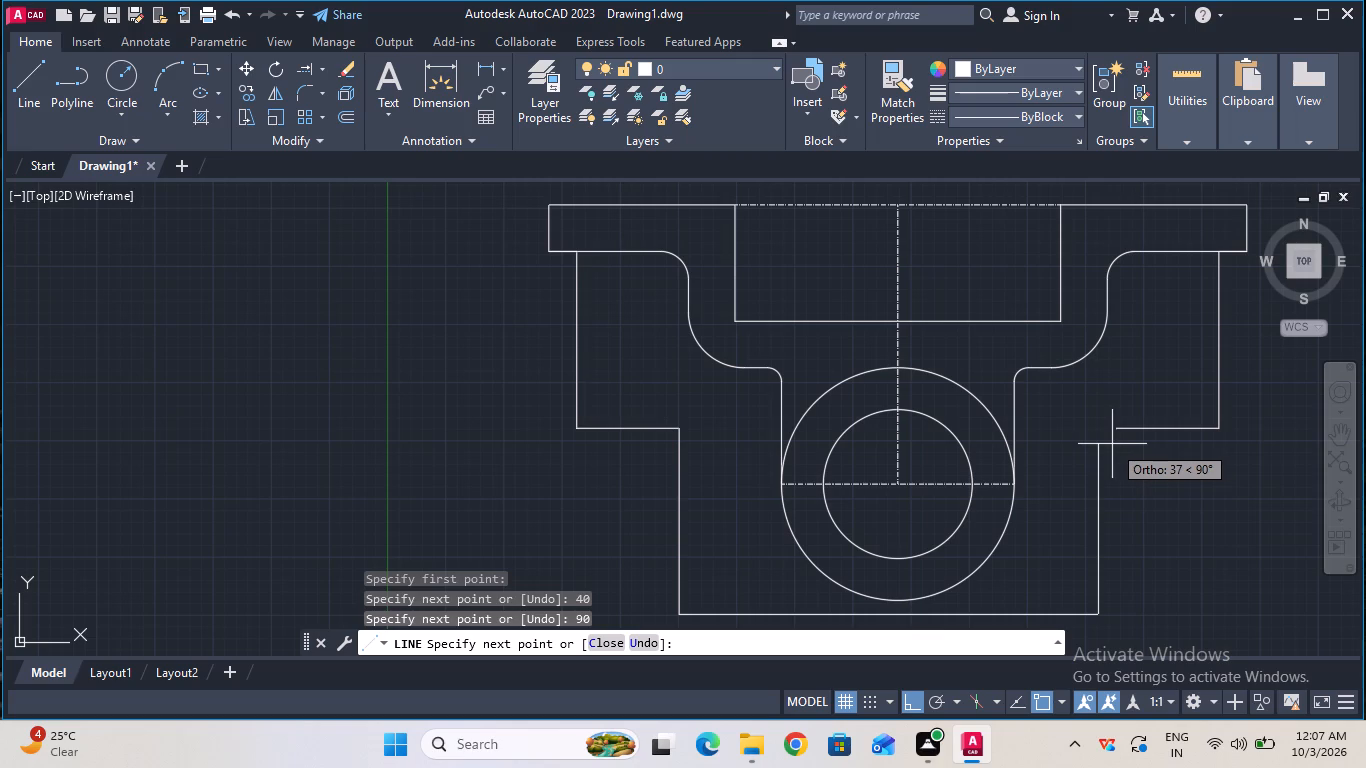
{"action": "type", "text": "40"}
{"action": "key", "text": "Return"}
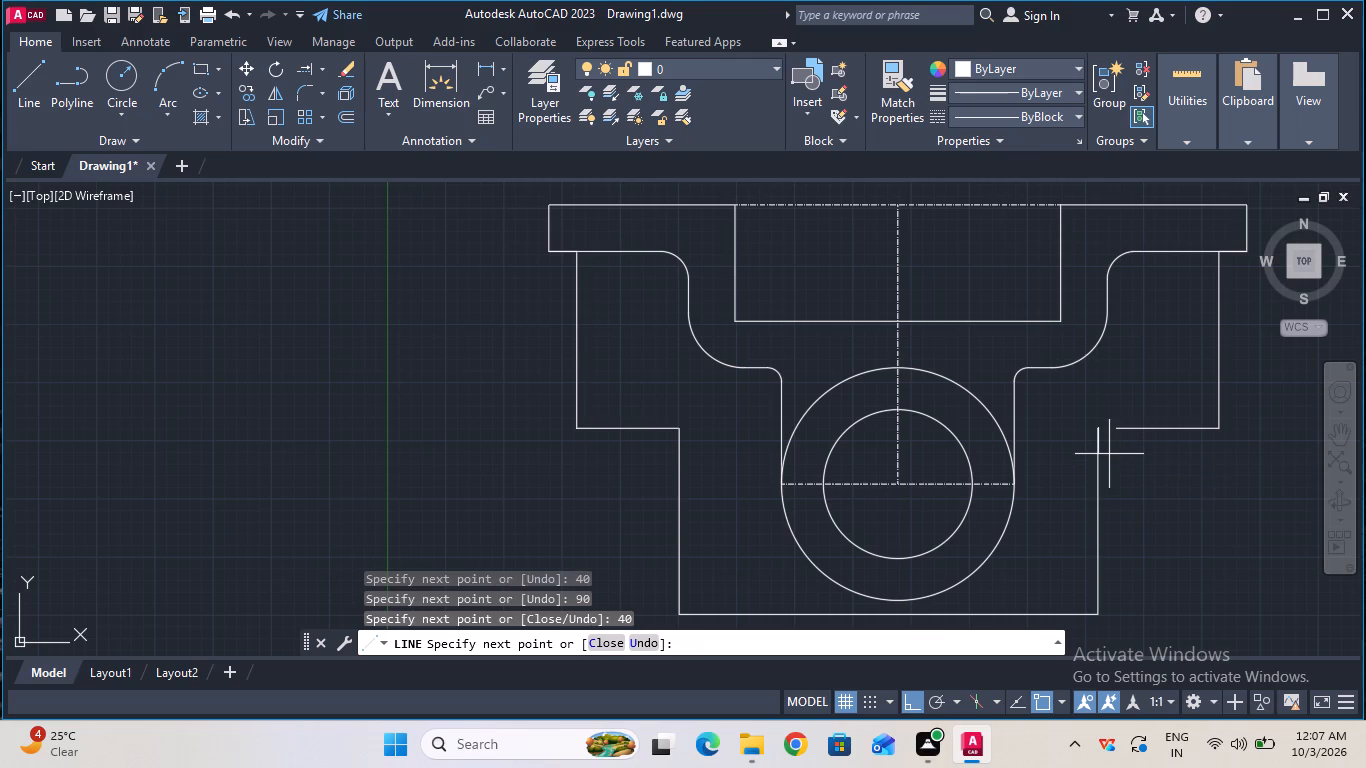
{"action": "key", "text": "Escape"}
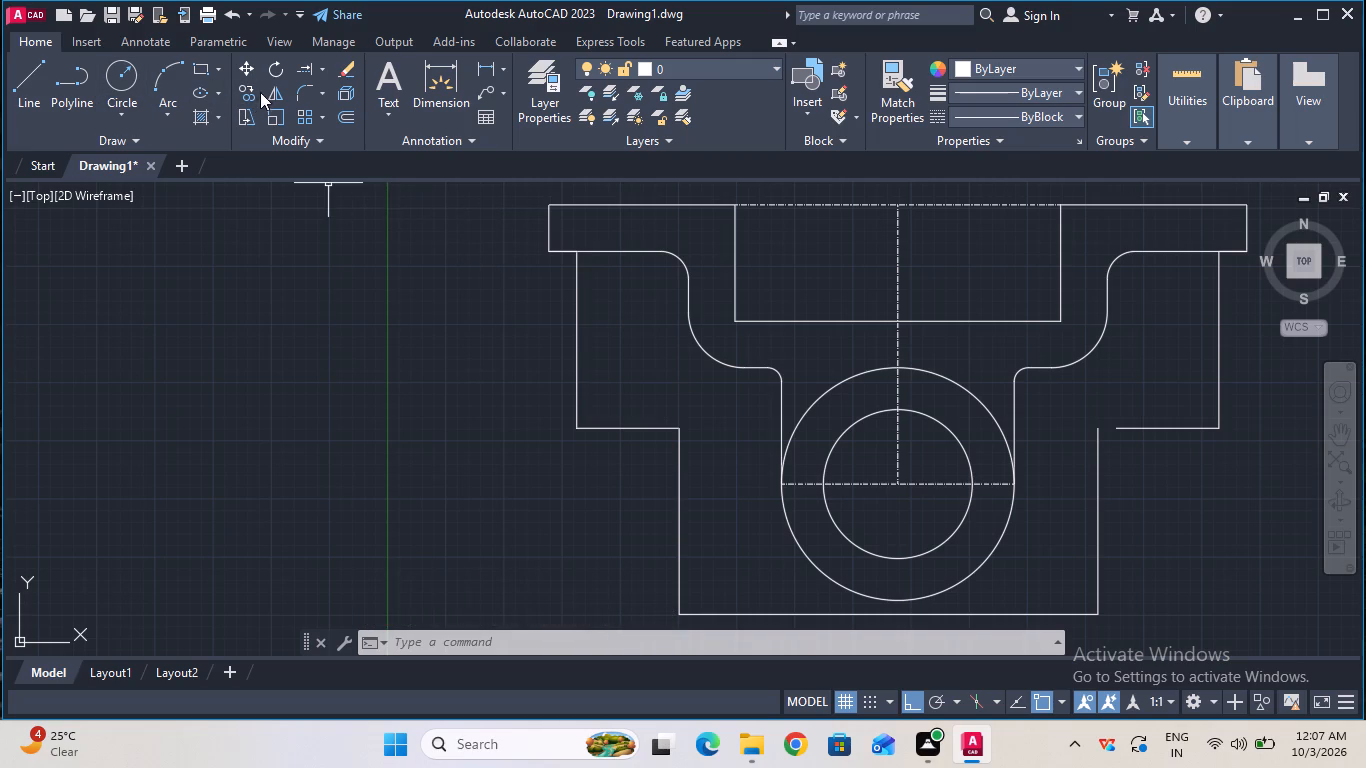
Extend the right horizontal ledge line inward to meet the top of the right 40 mm vertical line.
{"action": "left_click", "coordinate": [311, 66]}
{"action": "left_click", "coordinate": [1160, 426]}
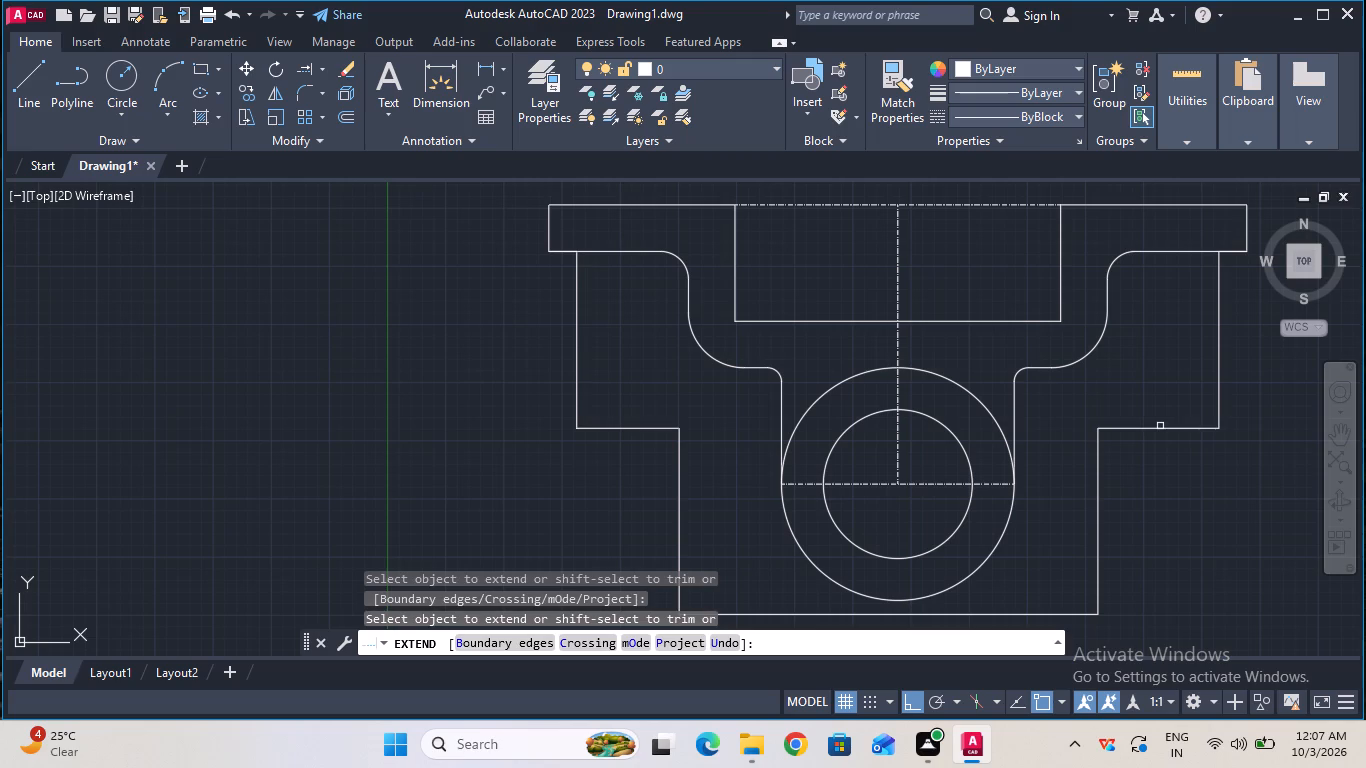
{"action": "key", "text": "Escape"}
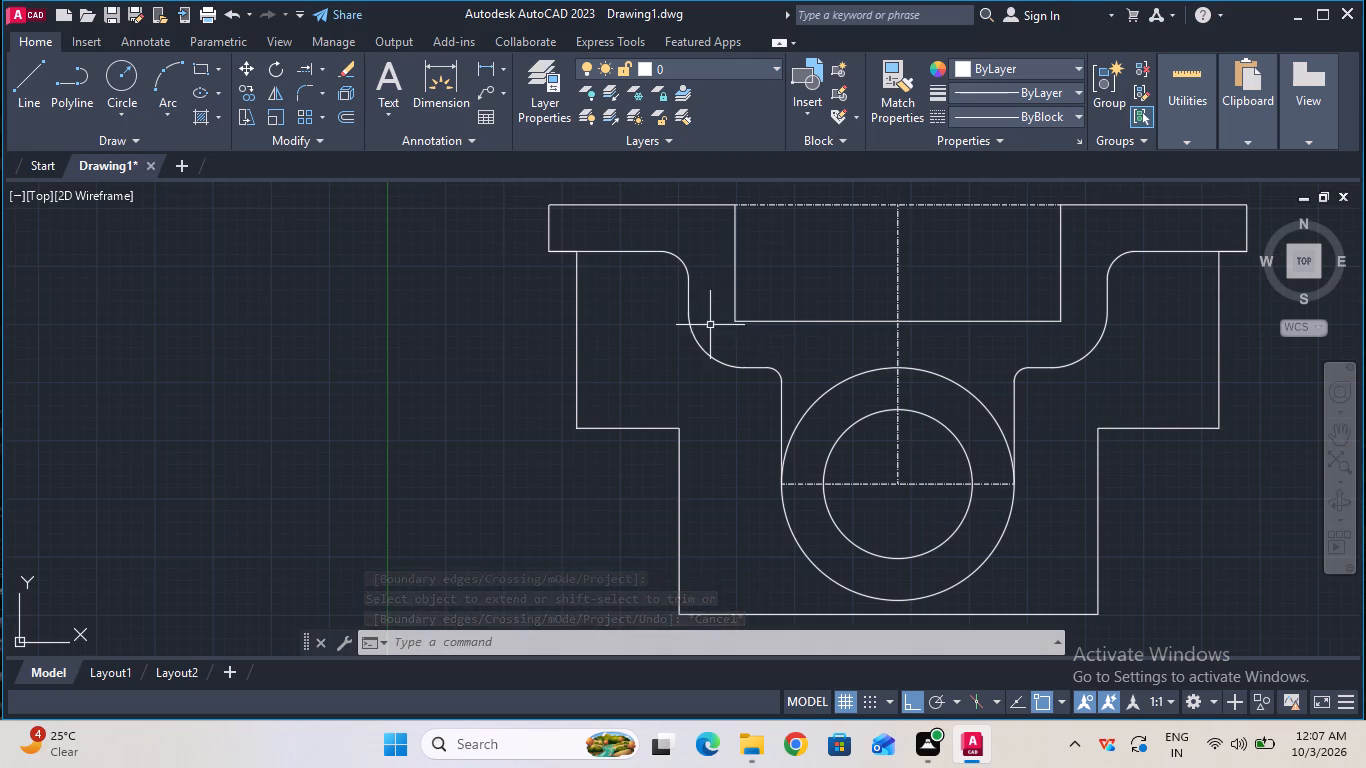
Fillet the inner corner between the left horizontal ledge and the left 40 mm vertical line with a 12 mm radius.
{"action": "left_click", "coordinate": [301, 97]}
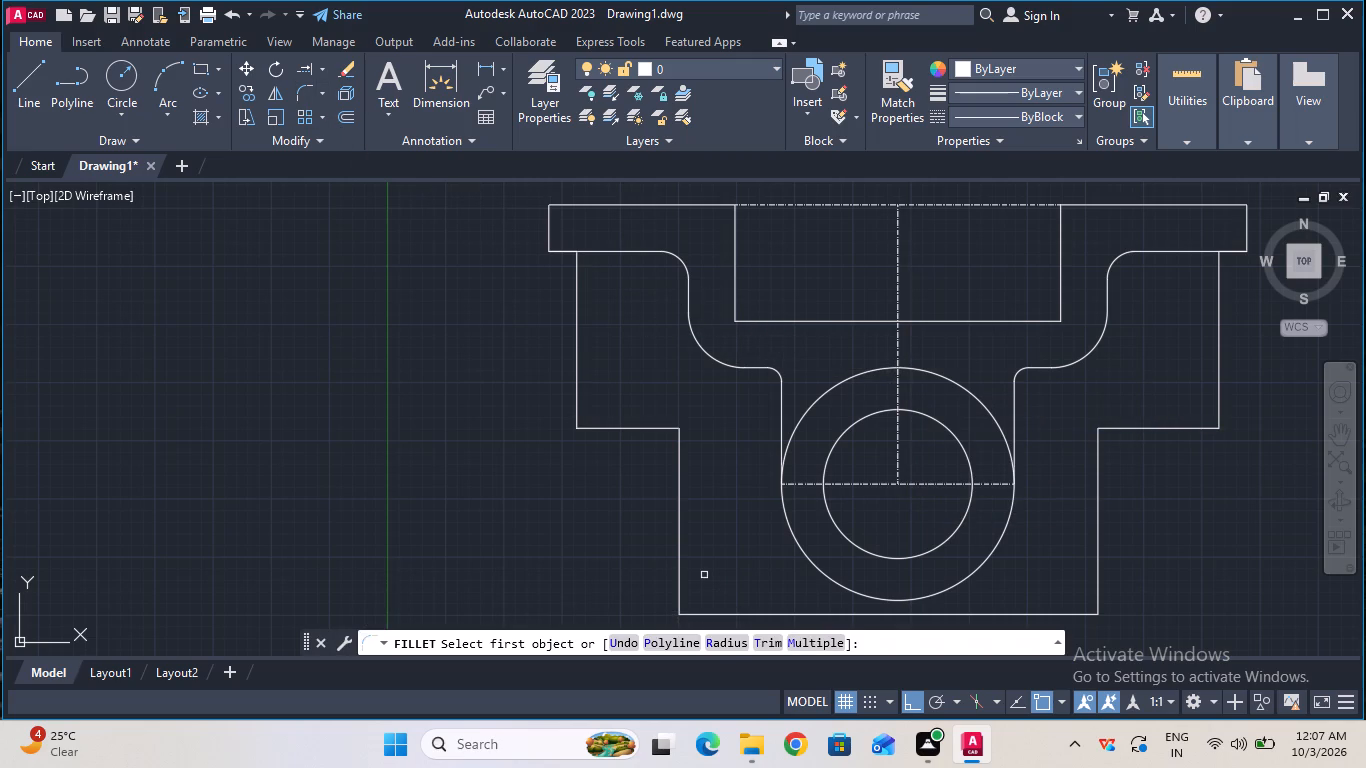
{"action": "left_click", "coordinate": [725, 648]}
{"action": "left_click", "coordinate": [705, 637]}
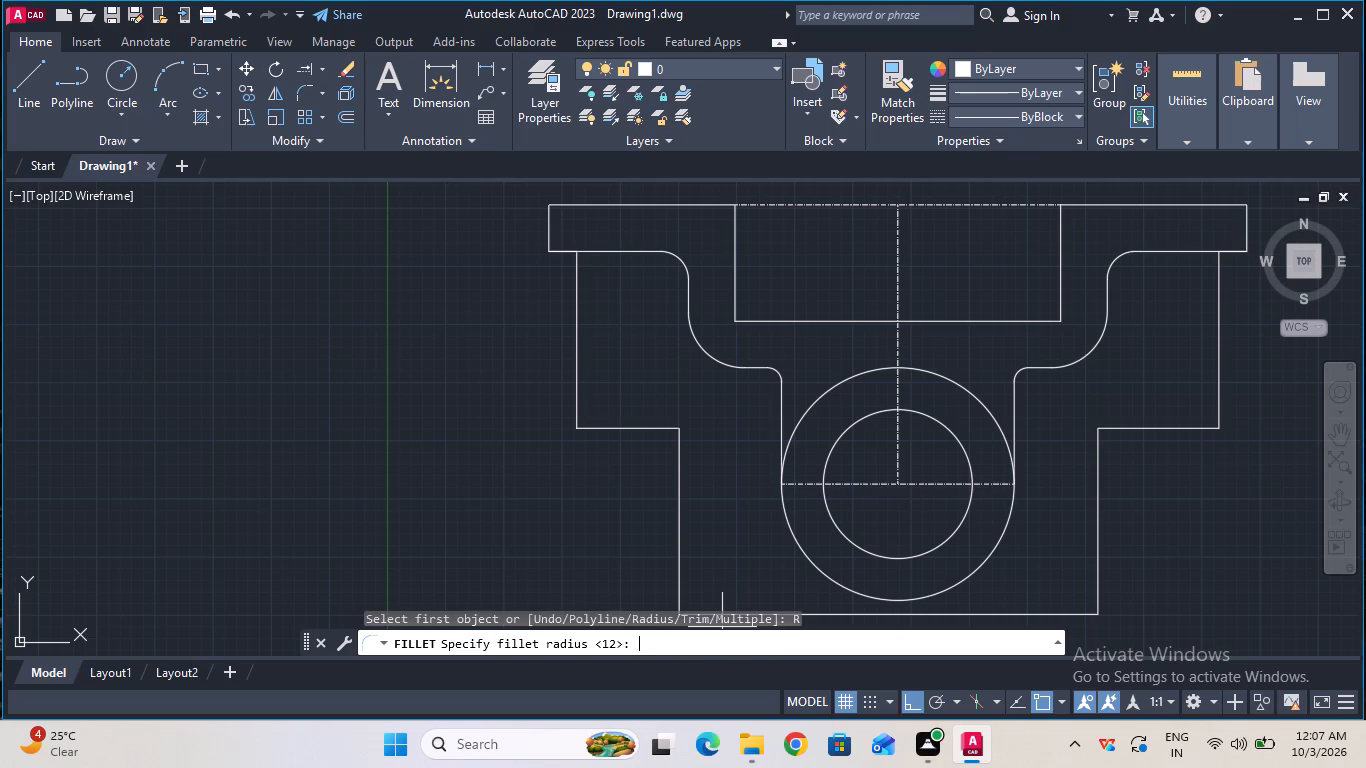
{"action": "type", "text": "12"}
{"action": "key", "text": "Return"}
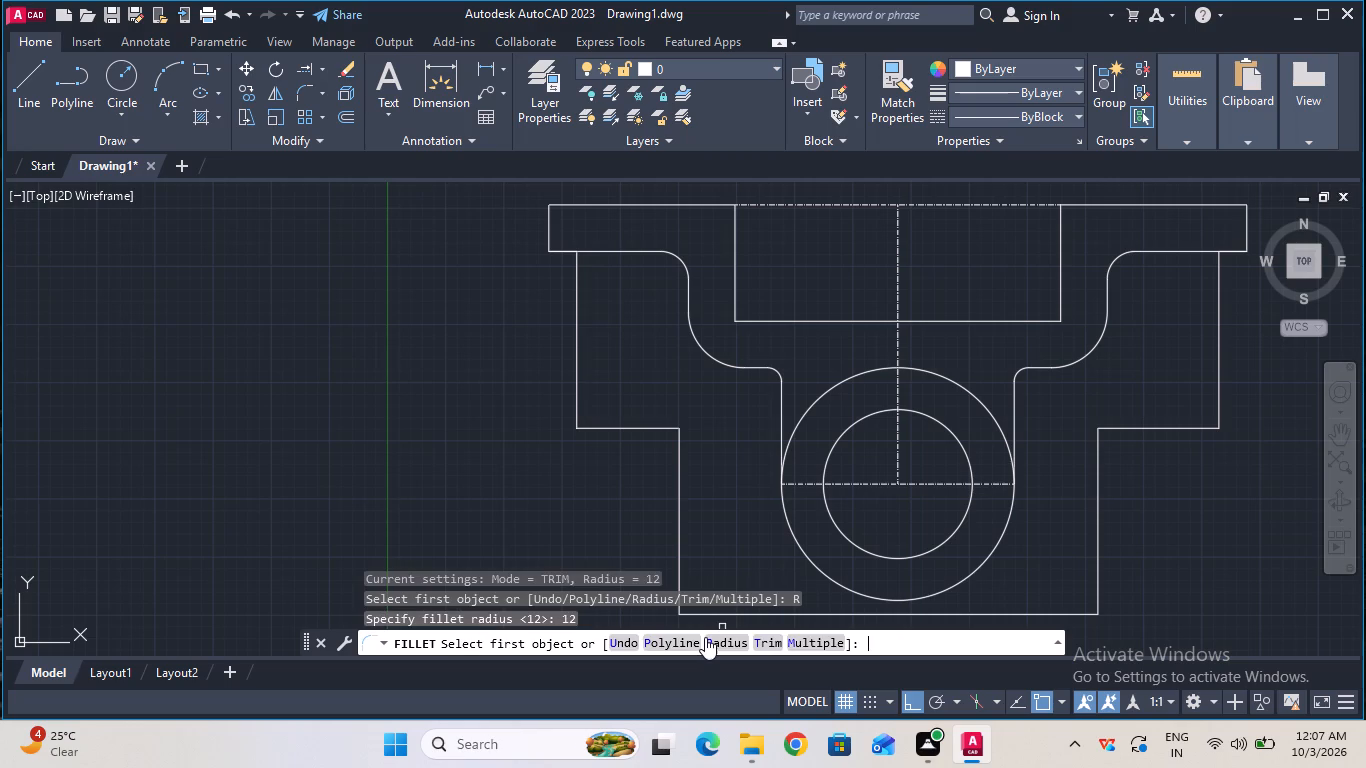
{"action": "left_click", "coordinate": [641, 429]}
{"action": "left_click", "coordinate": [680, 458]}
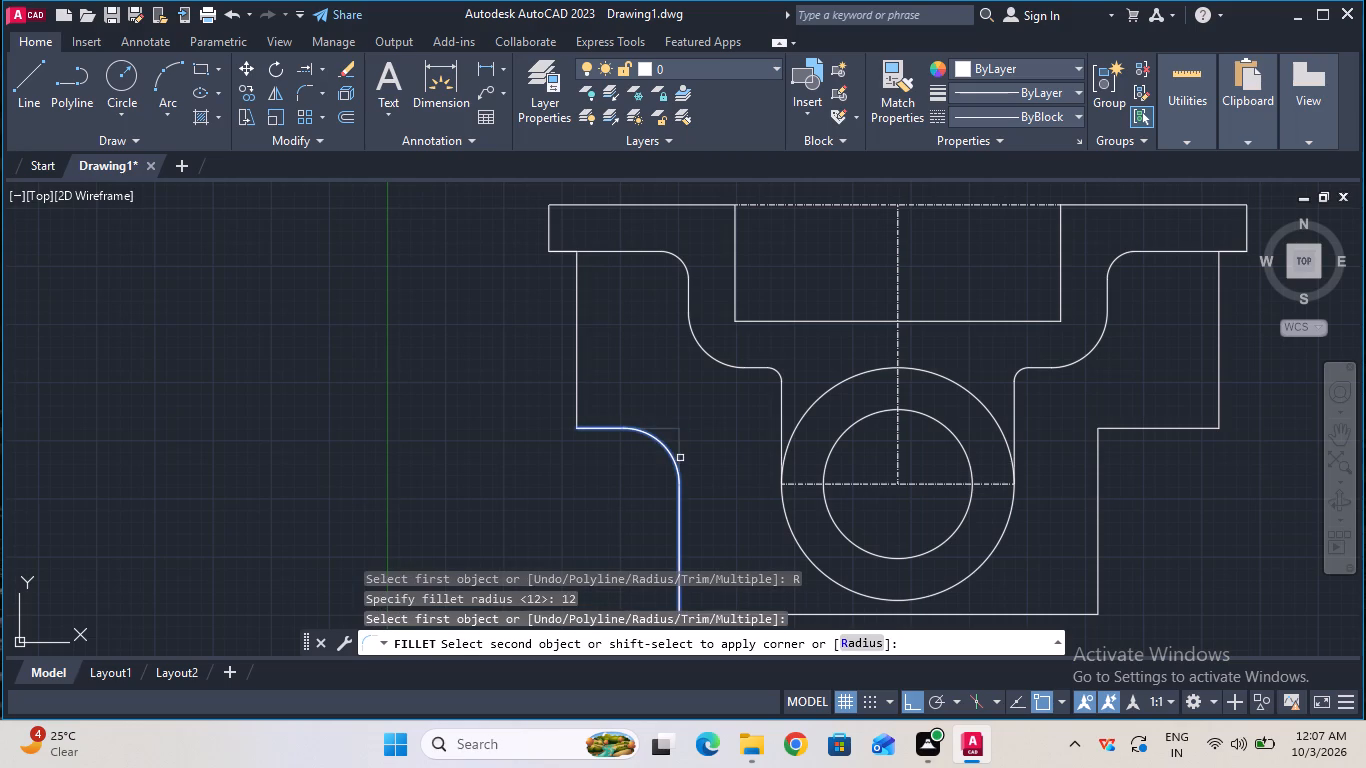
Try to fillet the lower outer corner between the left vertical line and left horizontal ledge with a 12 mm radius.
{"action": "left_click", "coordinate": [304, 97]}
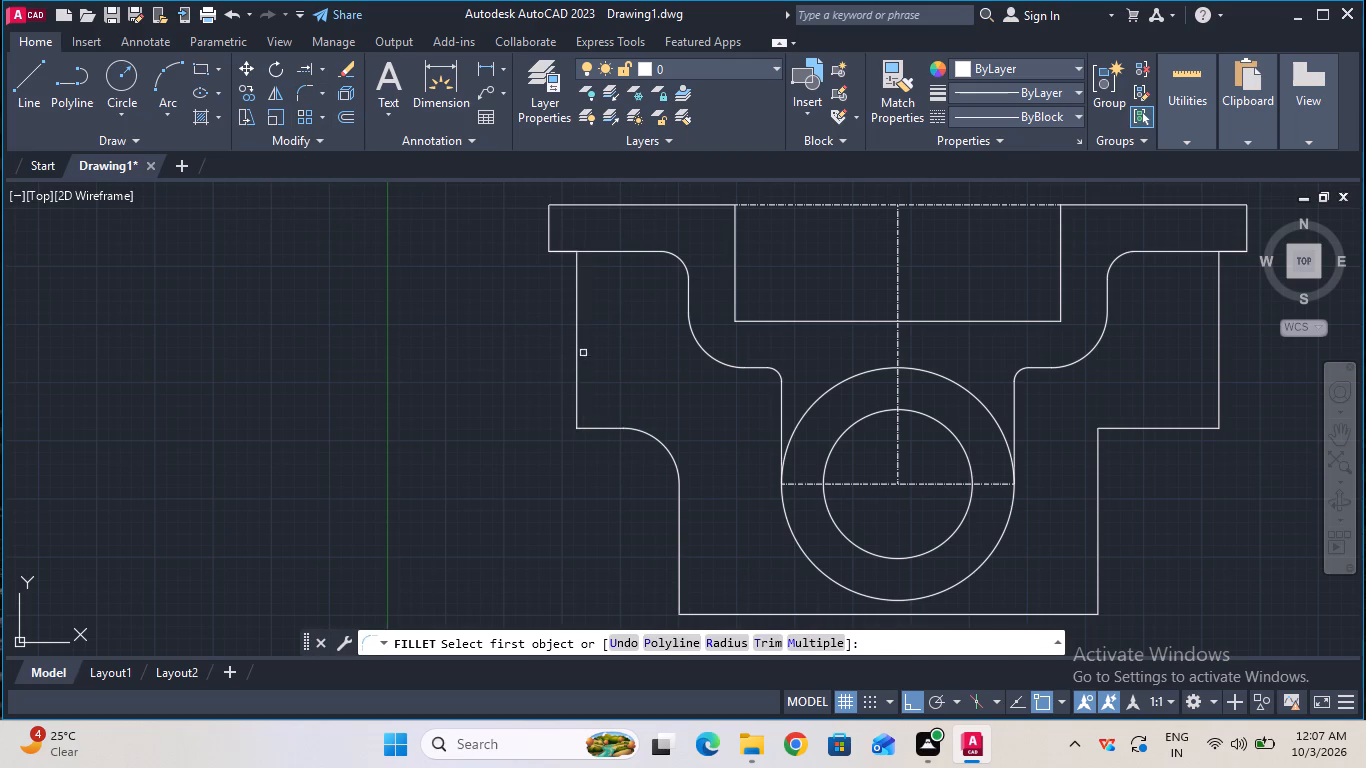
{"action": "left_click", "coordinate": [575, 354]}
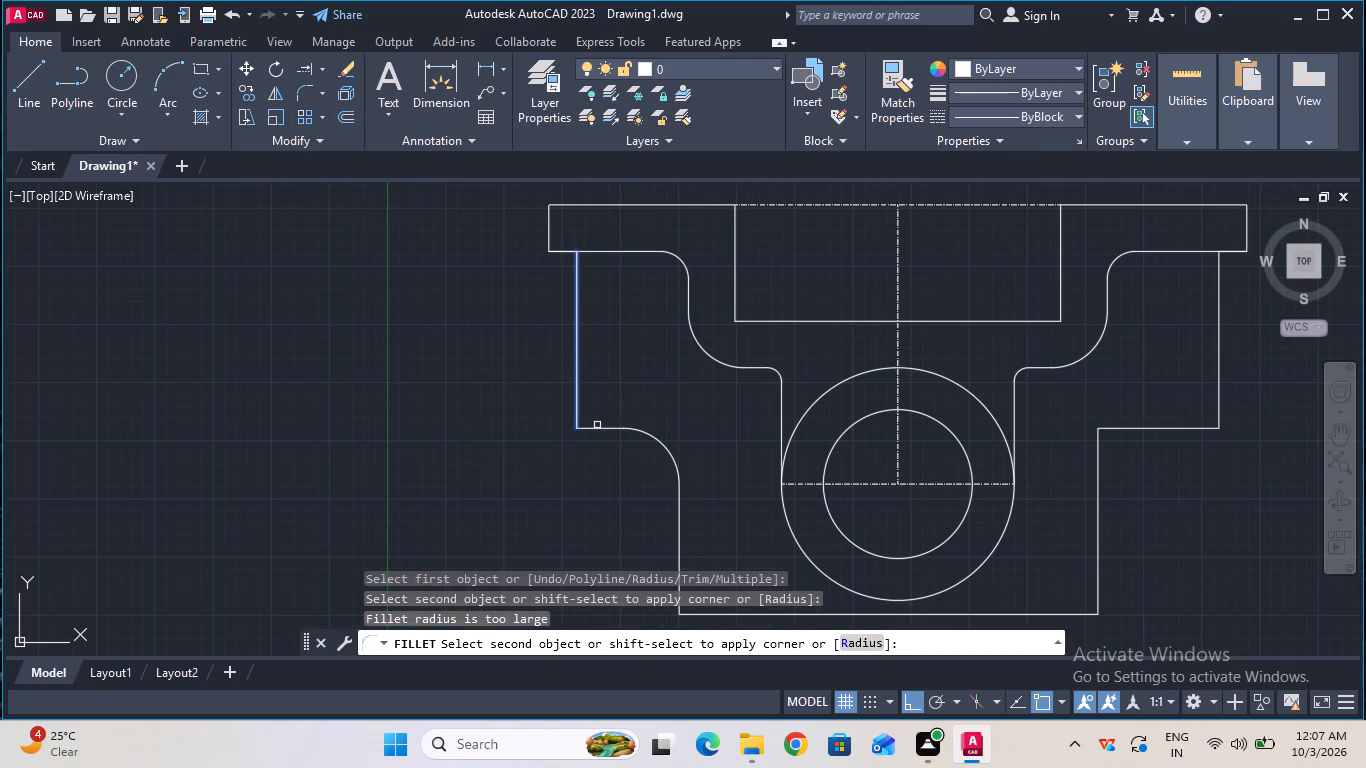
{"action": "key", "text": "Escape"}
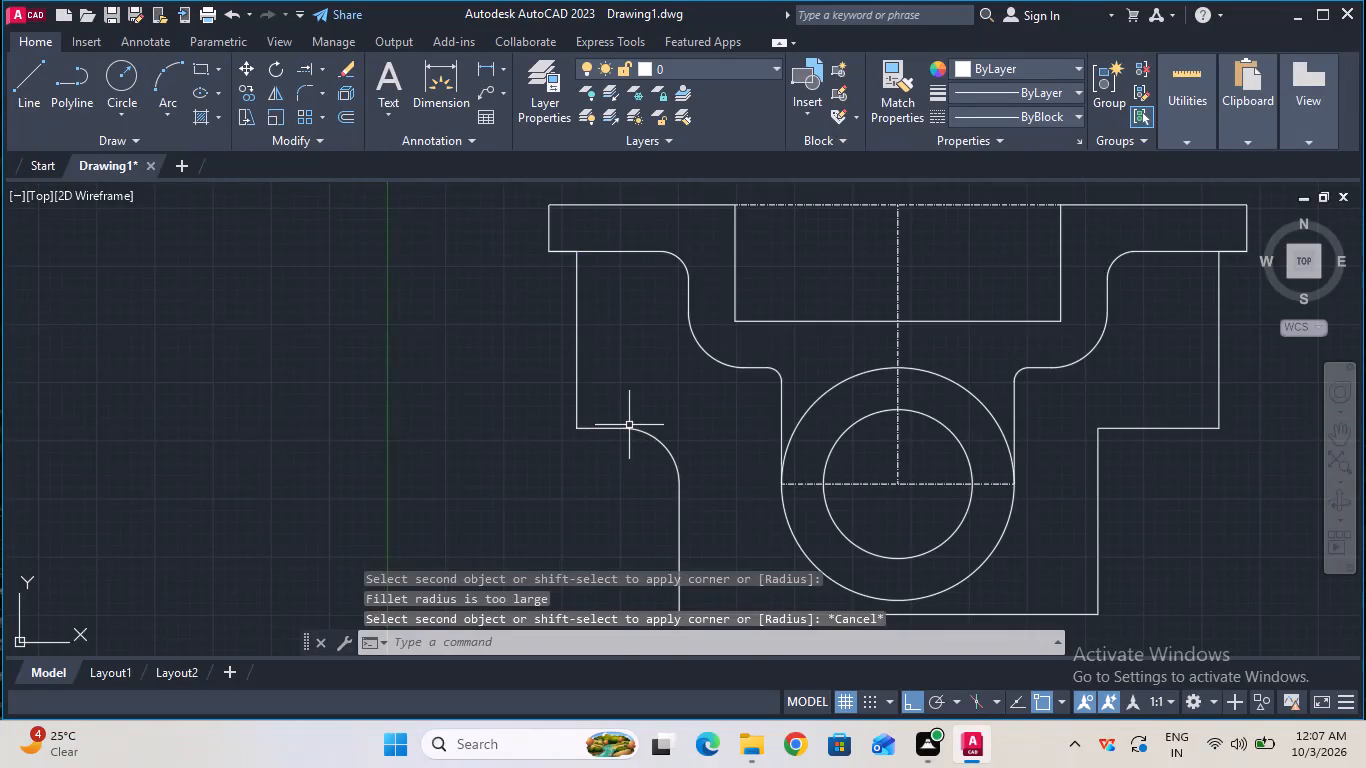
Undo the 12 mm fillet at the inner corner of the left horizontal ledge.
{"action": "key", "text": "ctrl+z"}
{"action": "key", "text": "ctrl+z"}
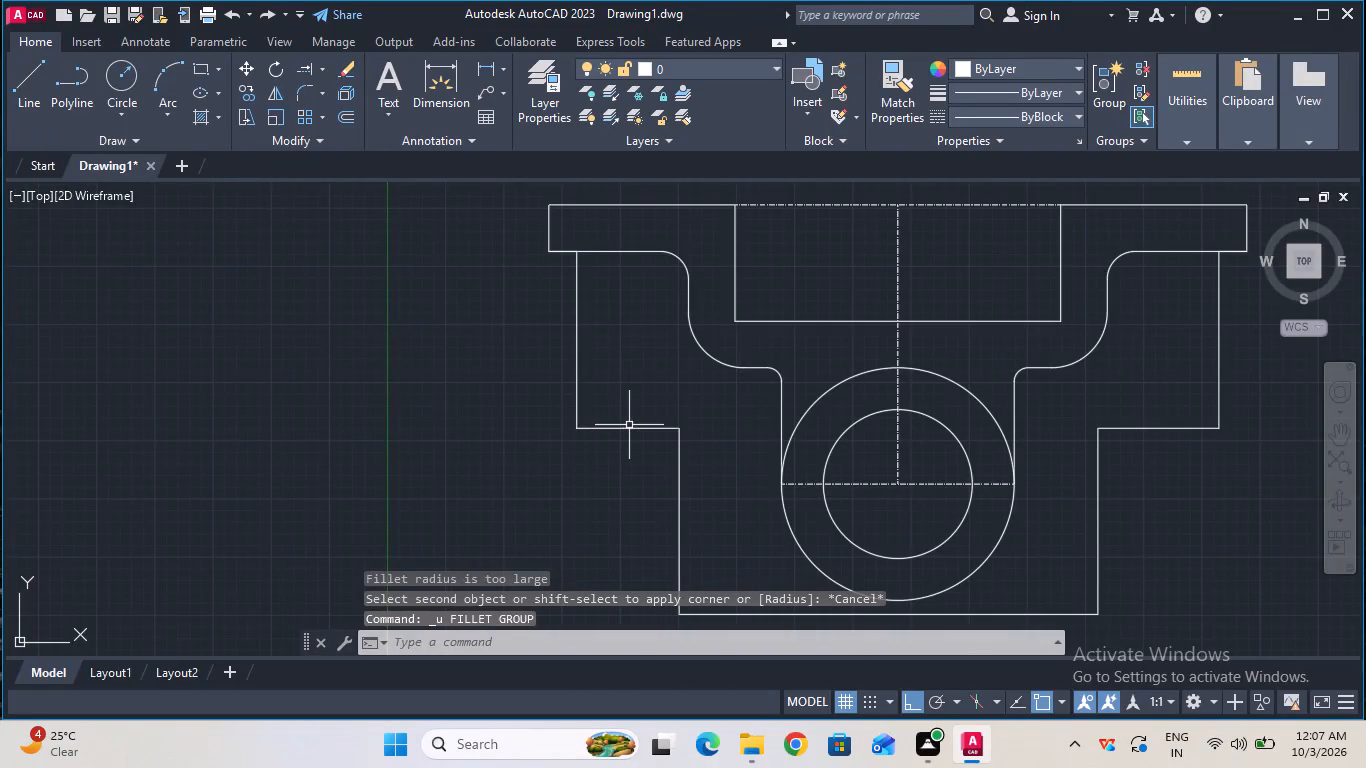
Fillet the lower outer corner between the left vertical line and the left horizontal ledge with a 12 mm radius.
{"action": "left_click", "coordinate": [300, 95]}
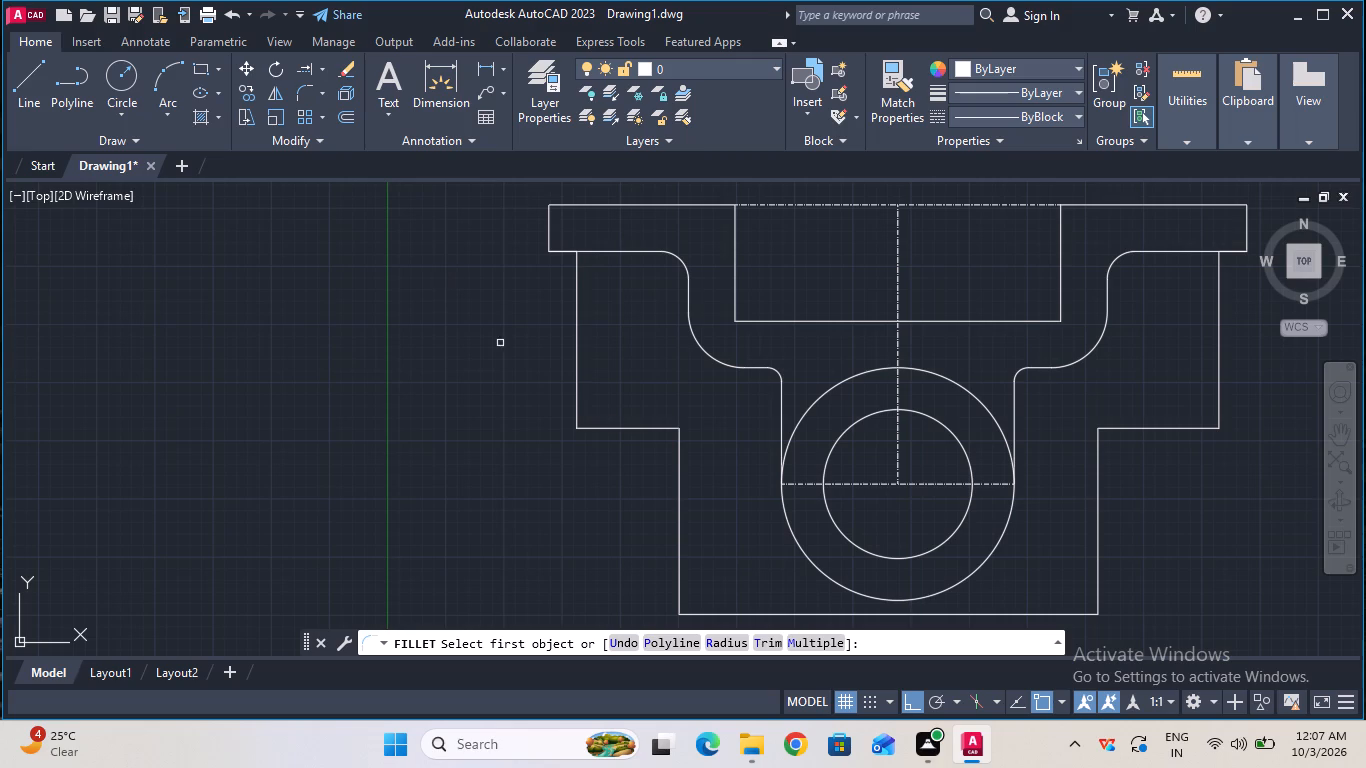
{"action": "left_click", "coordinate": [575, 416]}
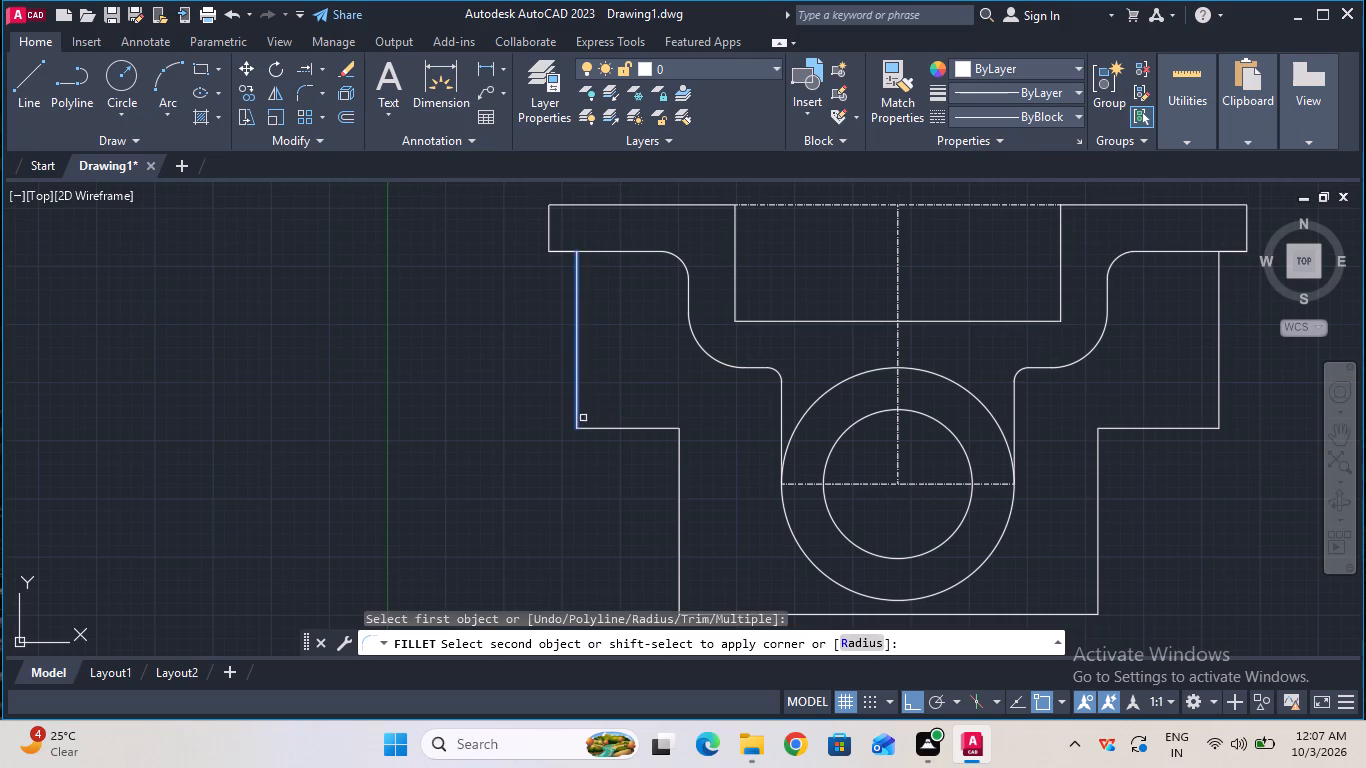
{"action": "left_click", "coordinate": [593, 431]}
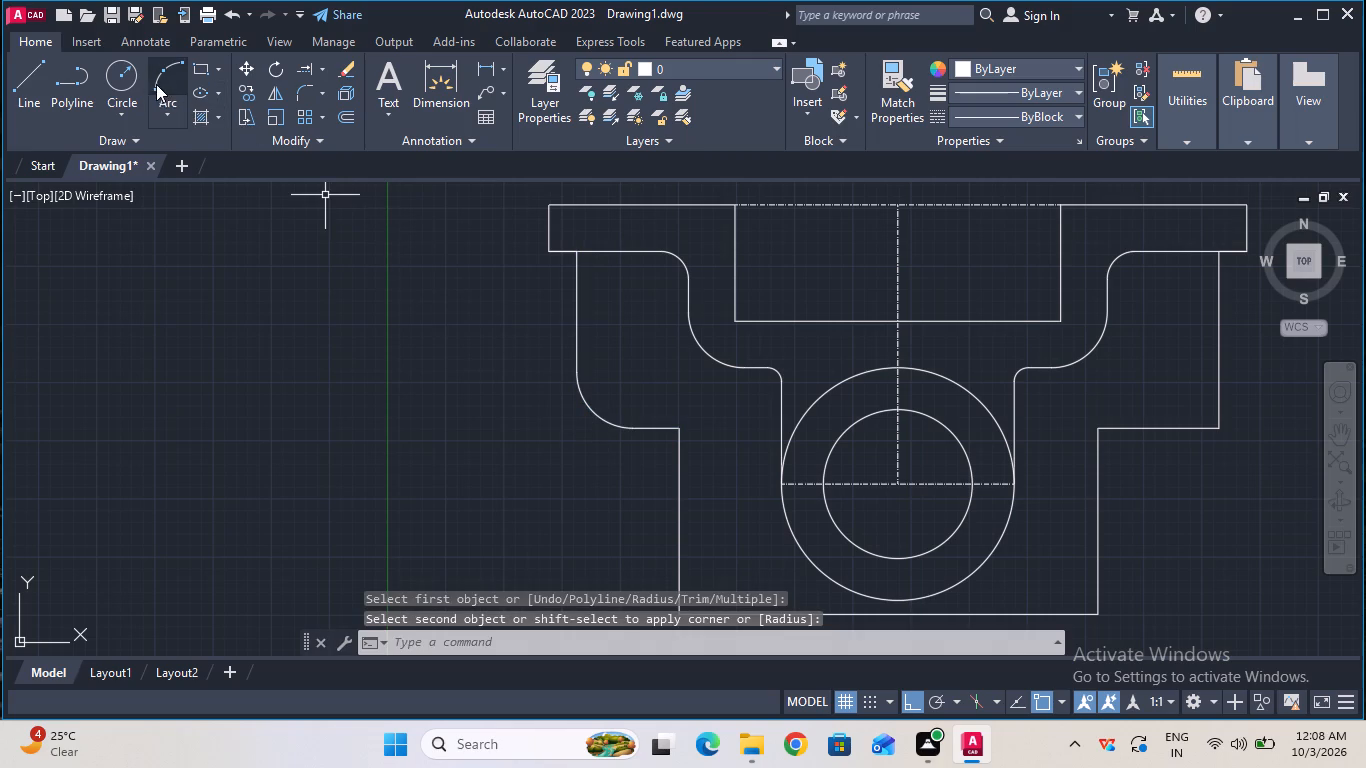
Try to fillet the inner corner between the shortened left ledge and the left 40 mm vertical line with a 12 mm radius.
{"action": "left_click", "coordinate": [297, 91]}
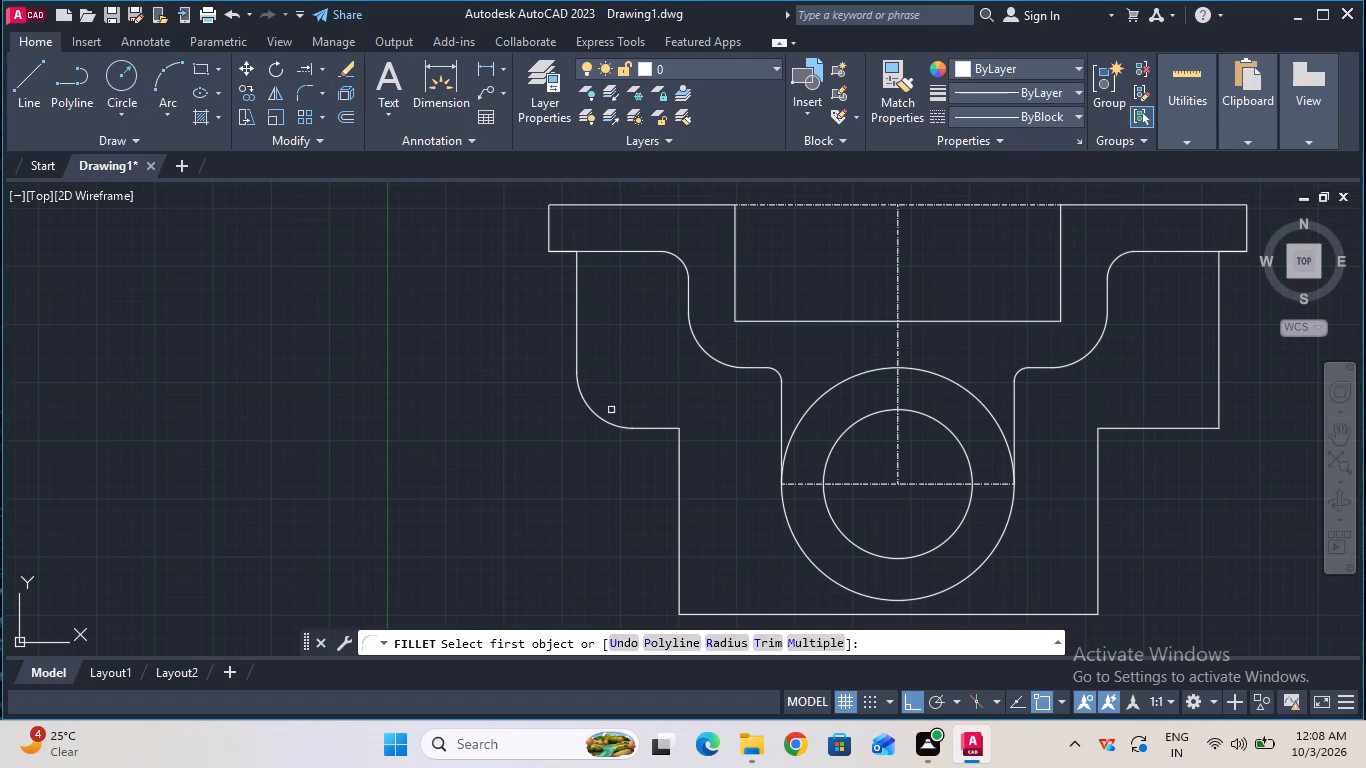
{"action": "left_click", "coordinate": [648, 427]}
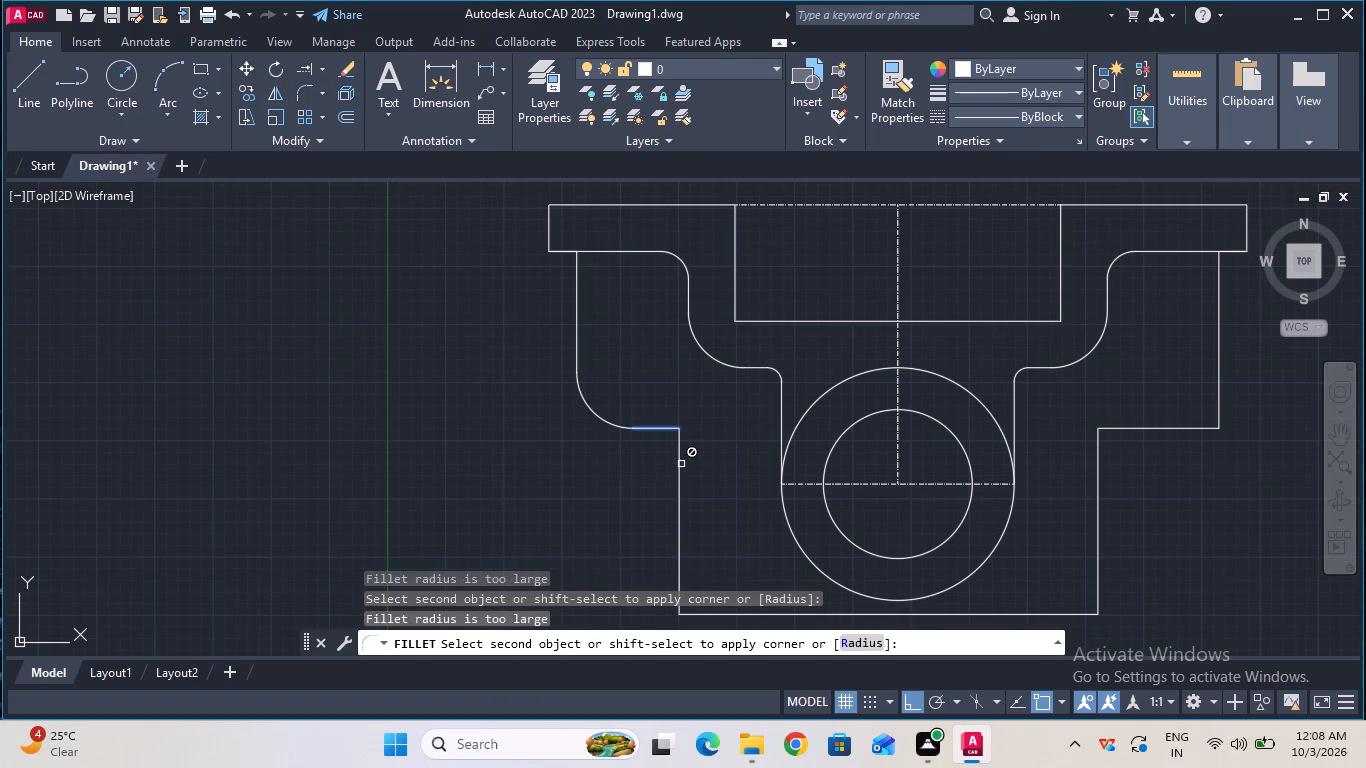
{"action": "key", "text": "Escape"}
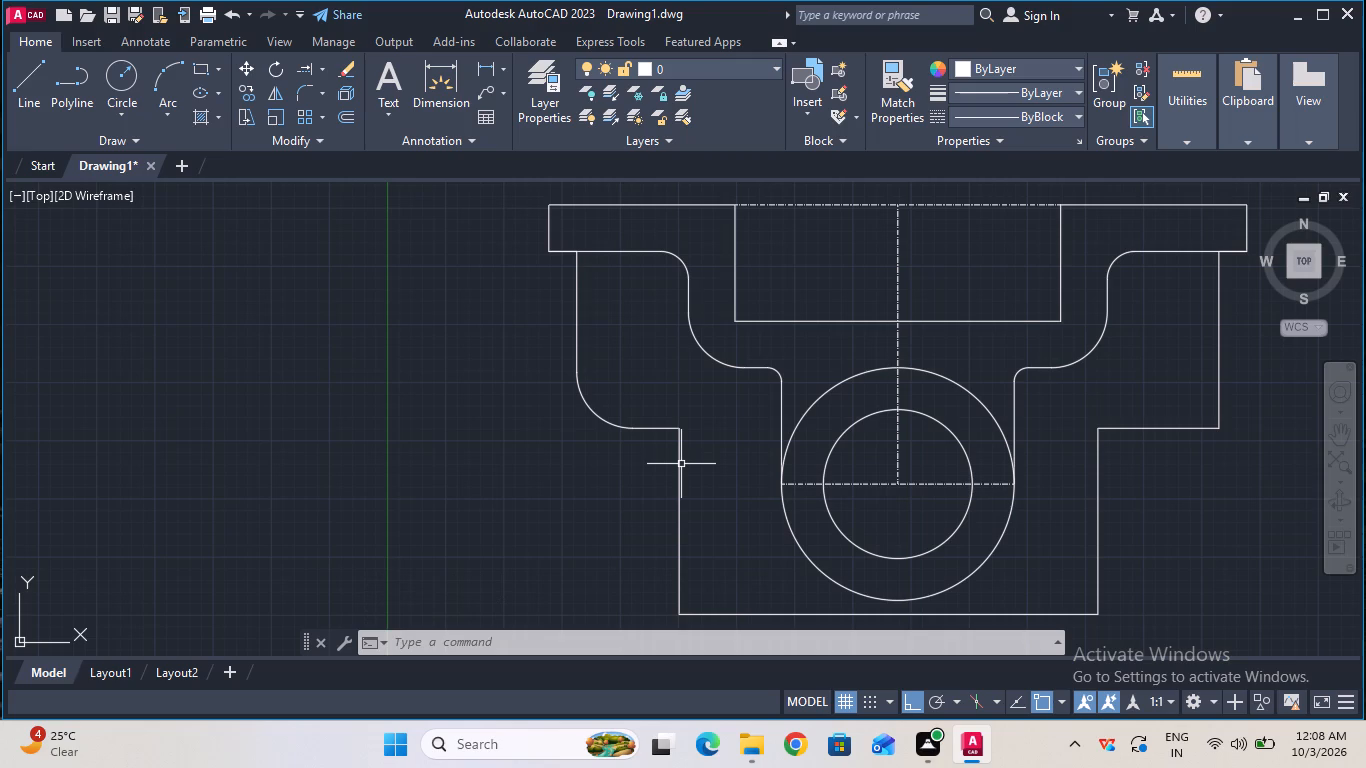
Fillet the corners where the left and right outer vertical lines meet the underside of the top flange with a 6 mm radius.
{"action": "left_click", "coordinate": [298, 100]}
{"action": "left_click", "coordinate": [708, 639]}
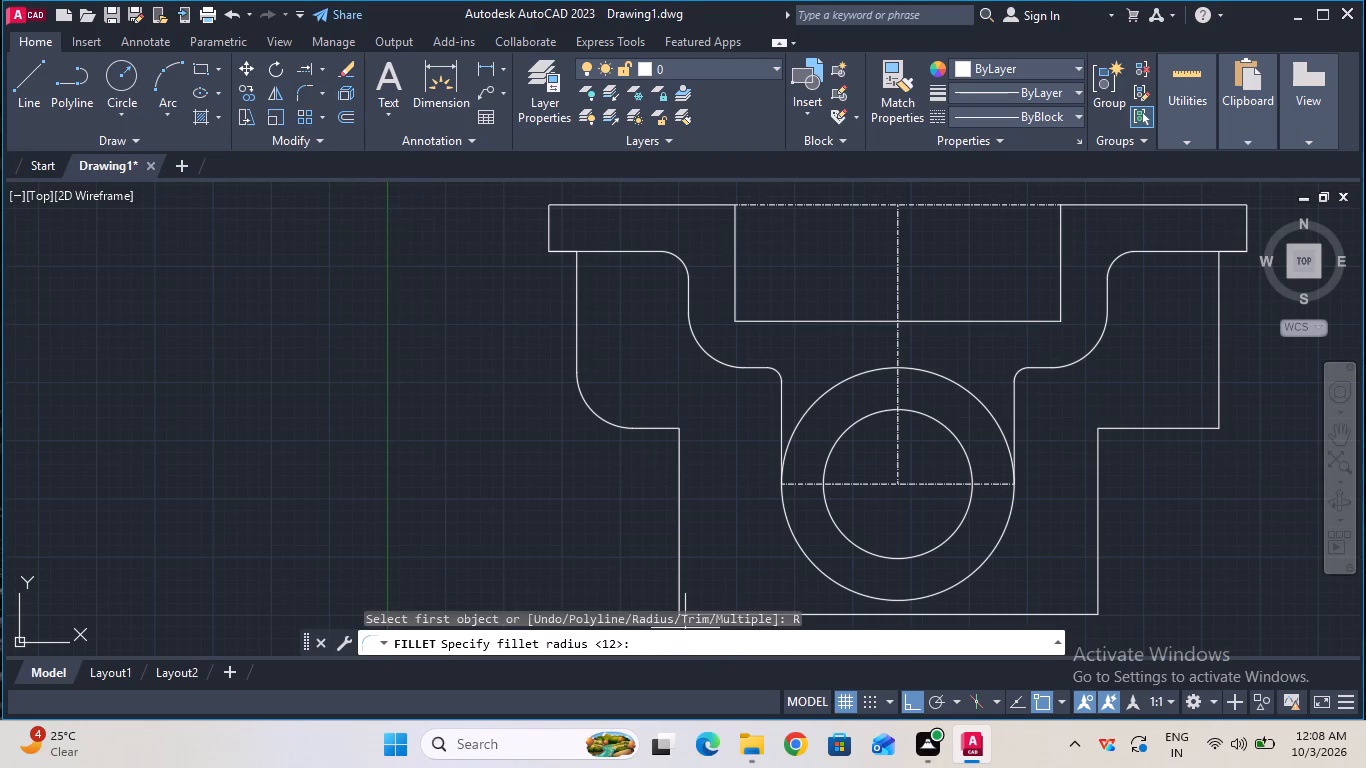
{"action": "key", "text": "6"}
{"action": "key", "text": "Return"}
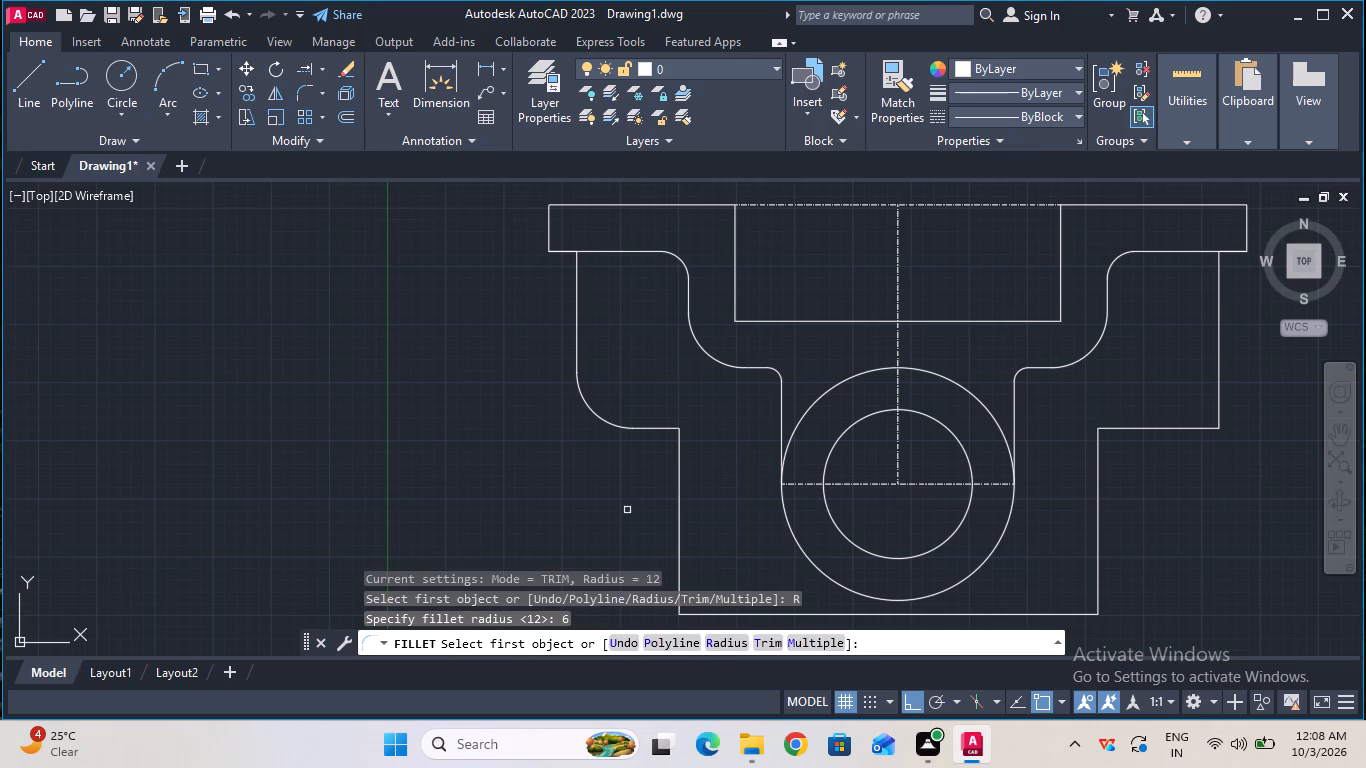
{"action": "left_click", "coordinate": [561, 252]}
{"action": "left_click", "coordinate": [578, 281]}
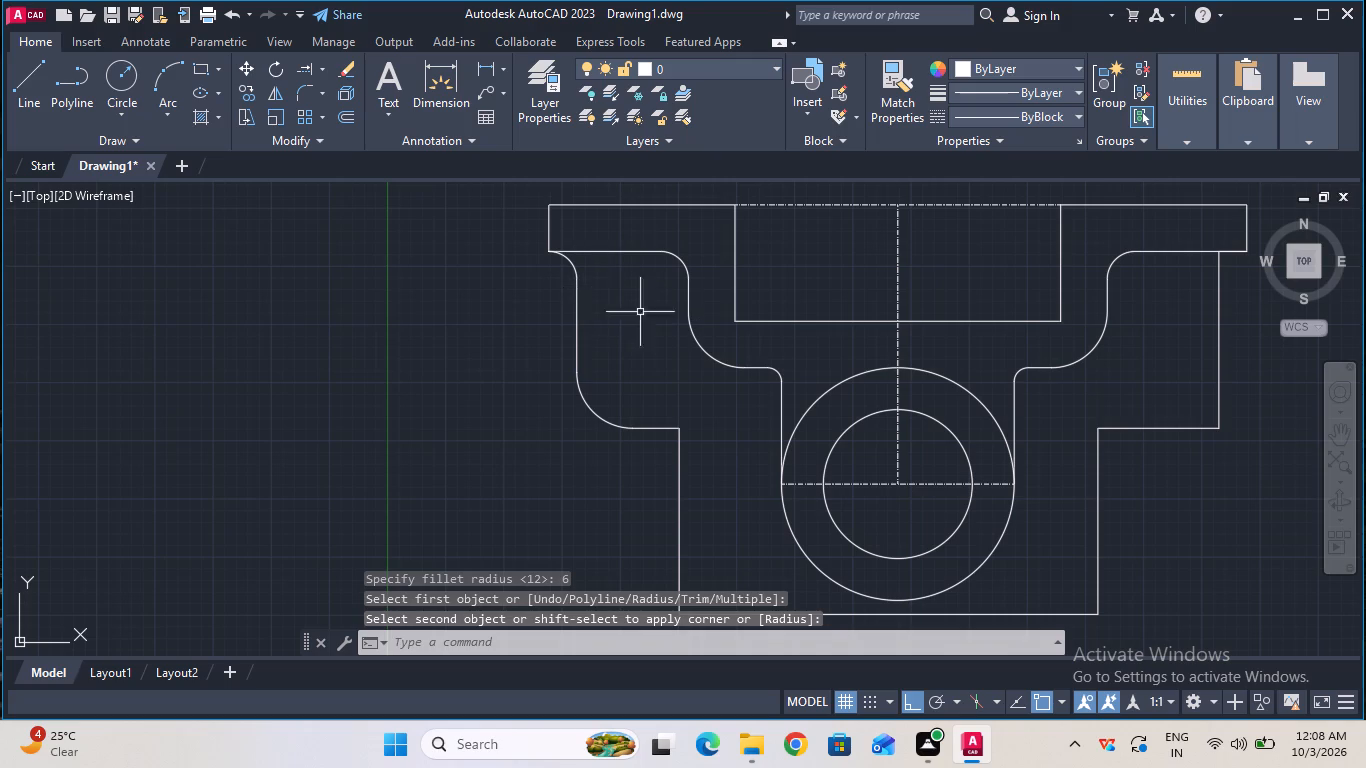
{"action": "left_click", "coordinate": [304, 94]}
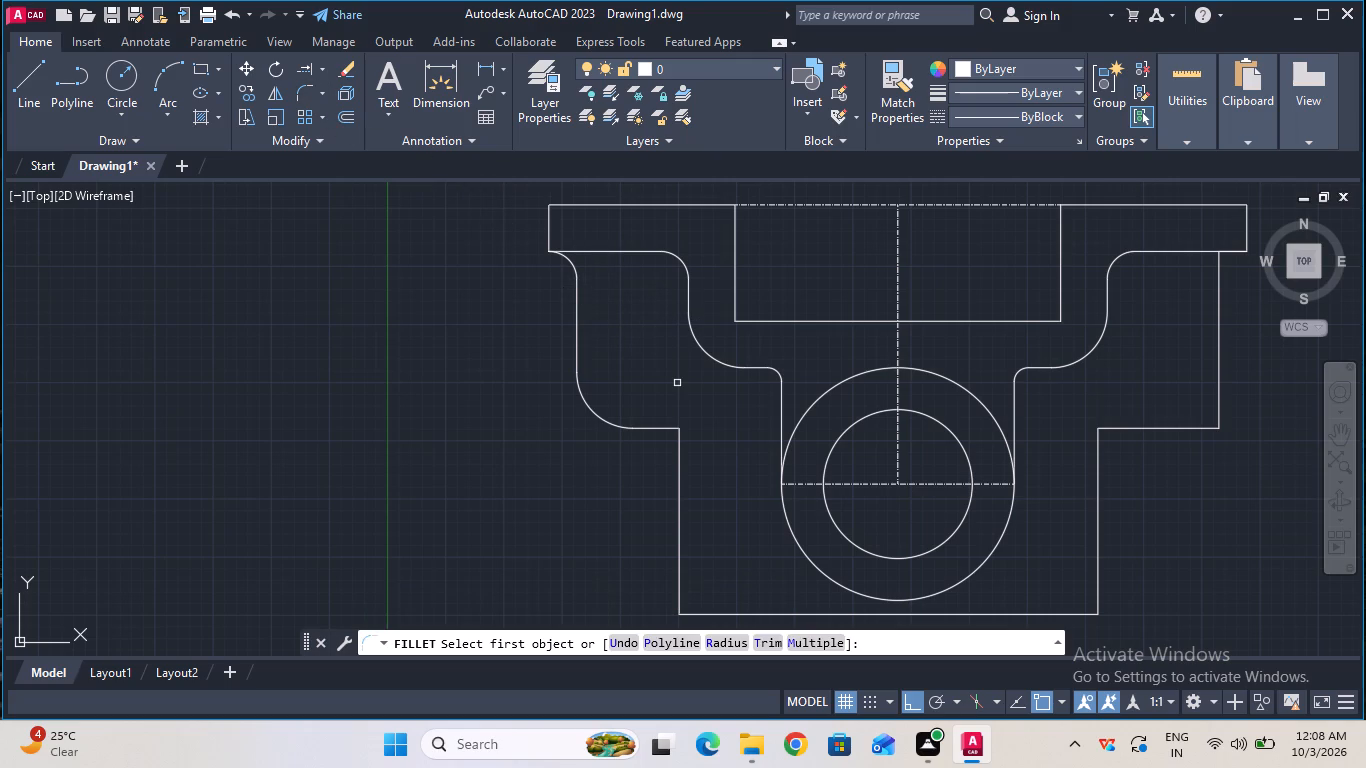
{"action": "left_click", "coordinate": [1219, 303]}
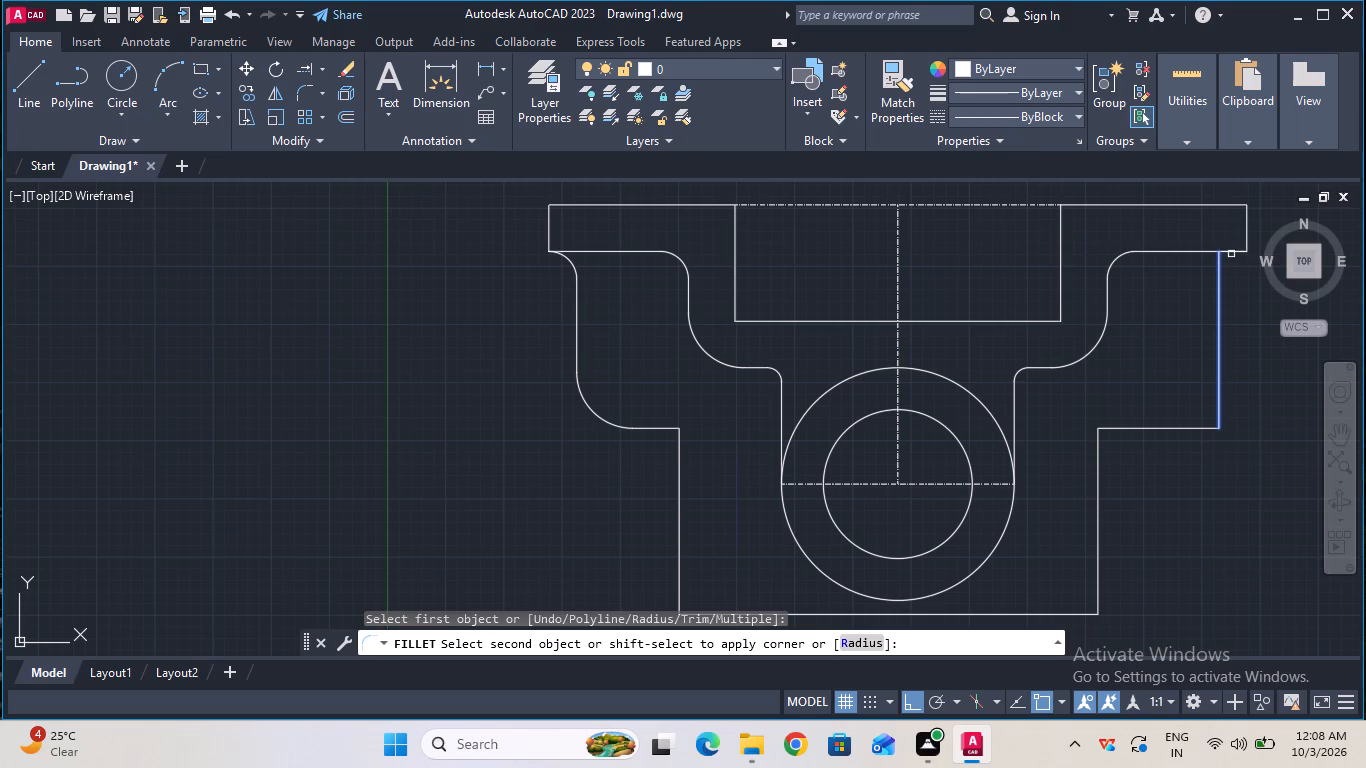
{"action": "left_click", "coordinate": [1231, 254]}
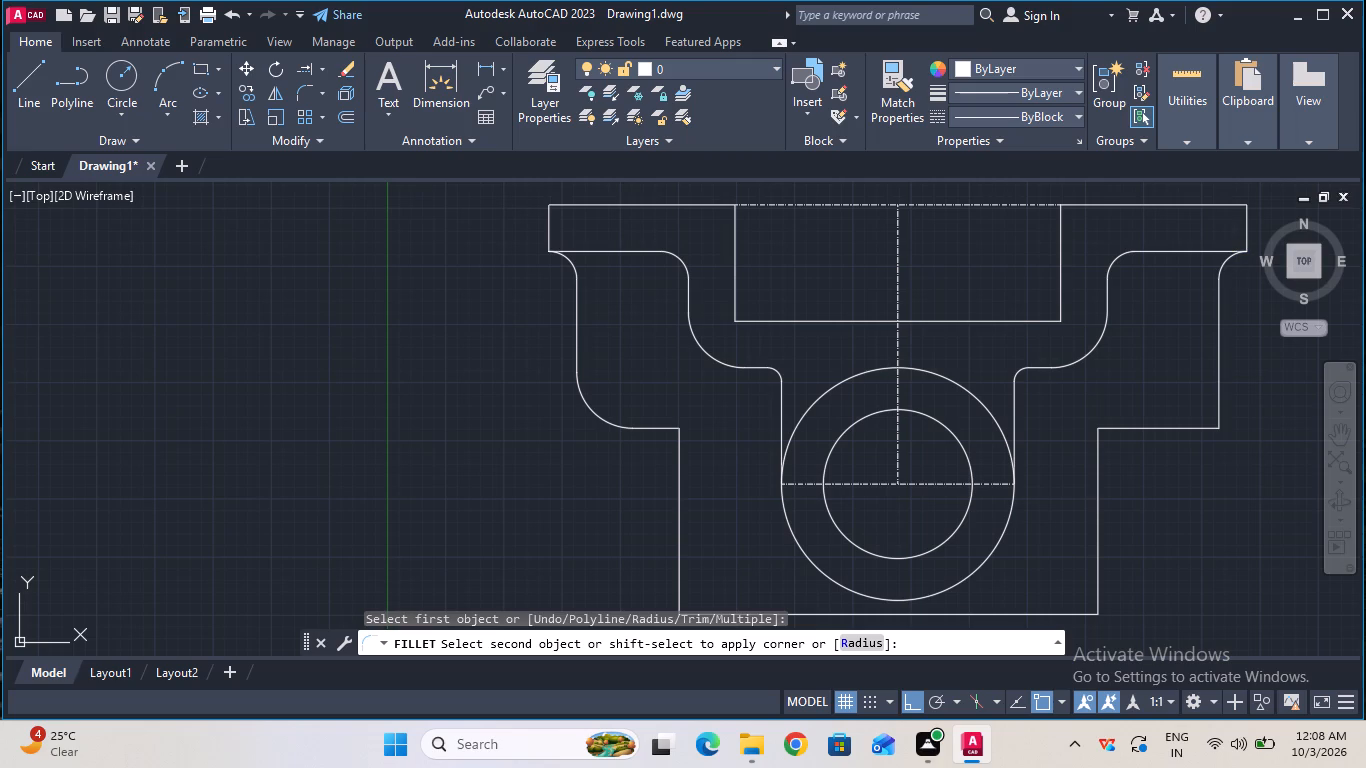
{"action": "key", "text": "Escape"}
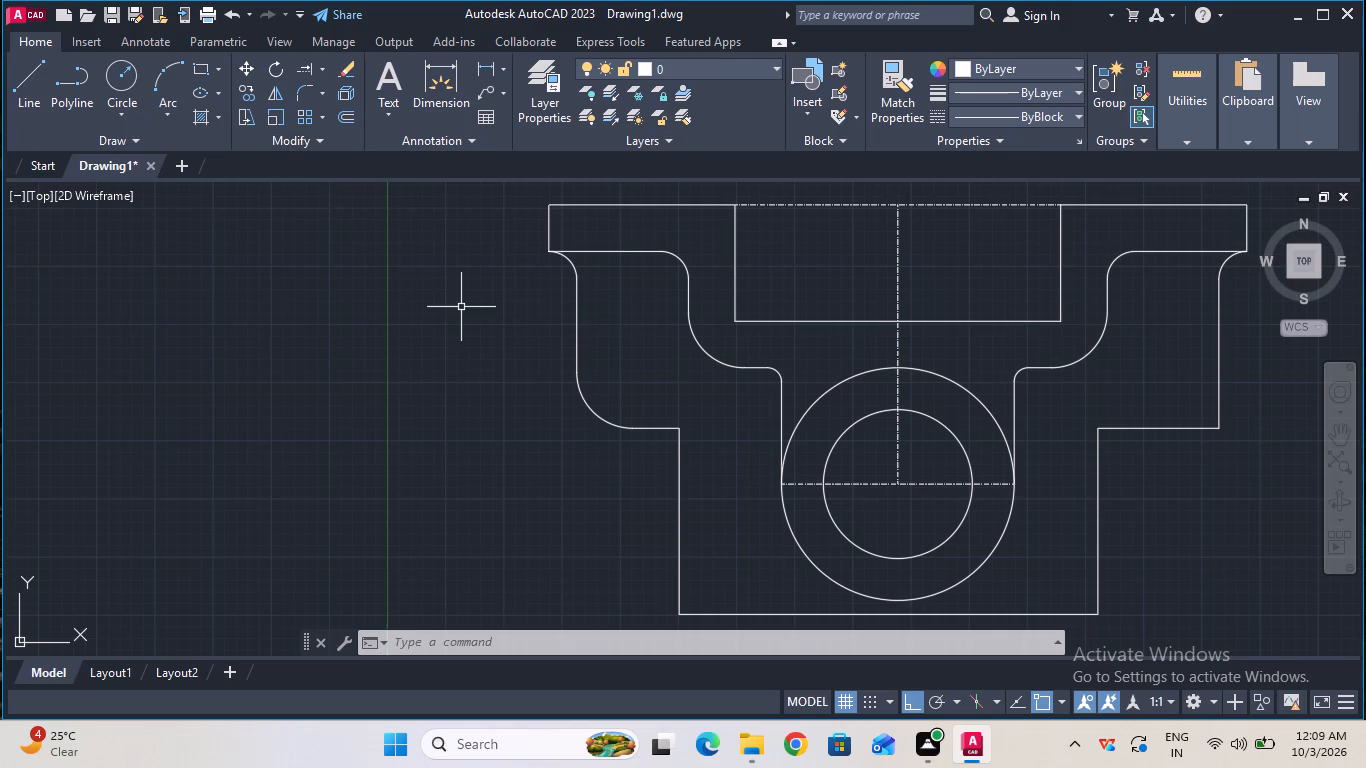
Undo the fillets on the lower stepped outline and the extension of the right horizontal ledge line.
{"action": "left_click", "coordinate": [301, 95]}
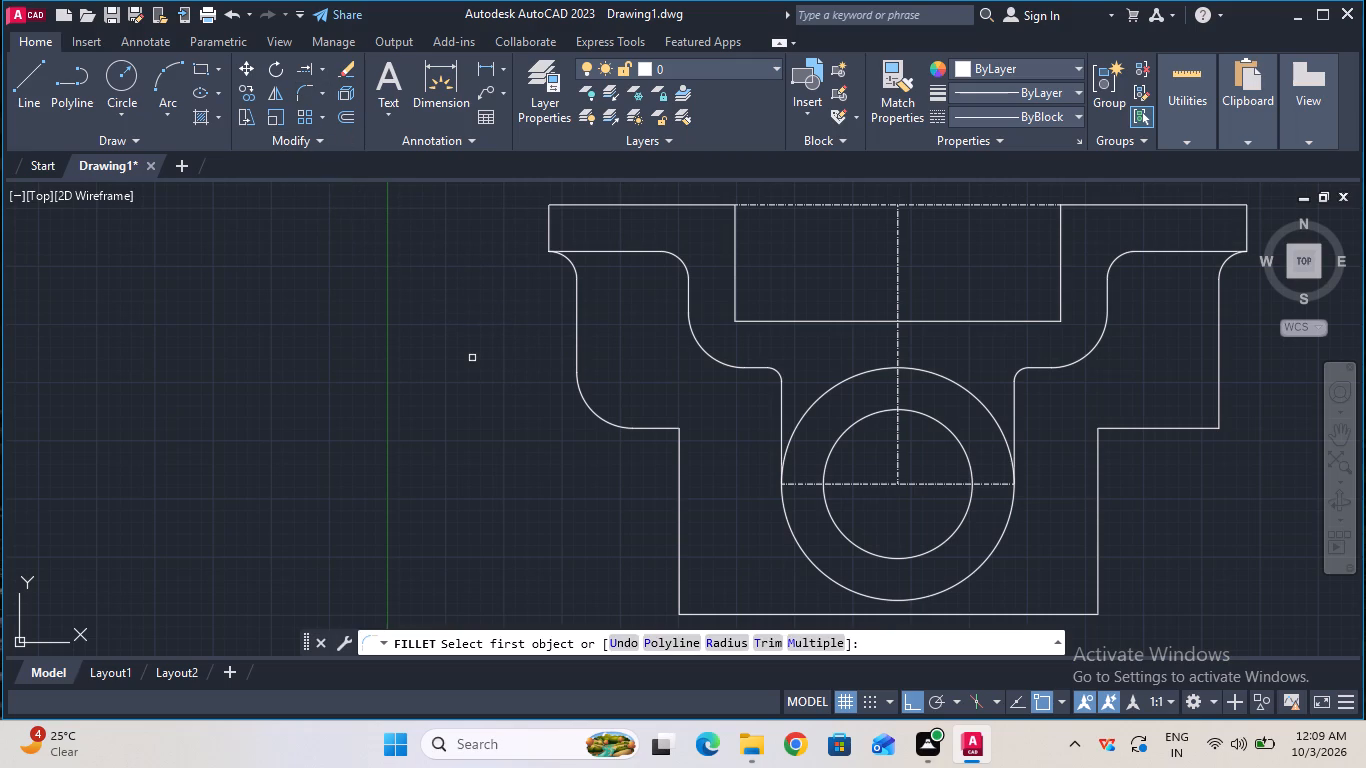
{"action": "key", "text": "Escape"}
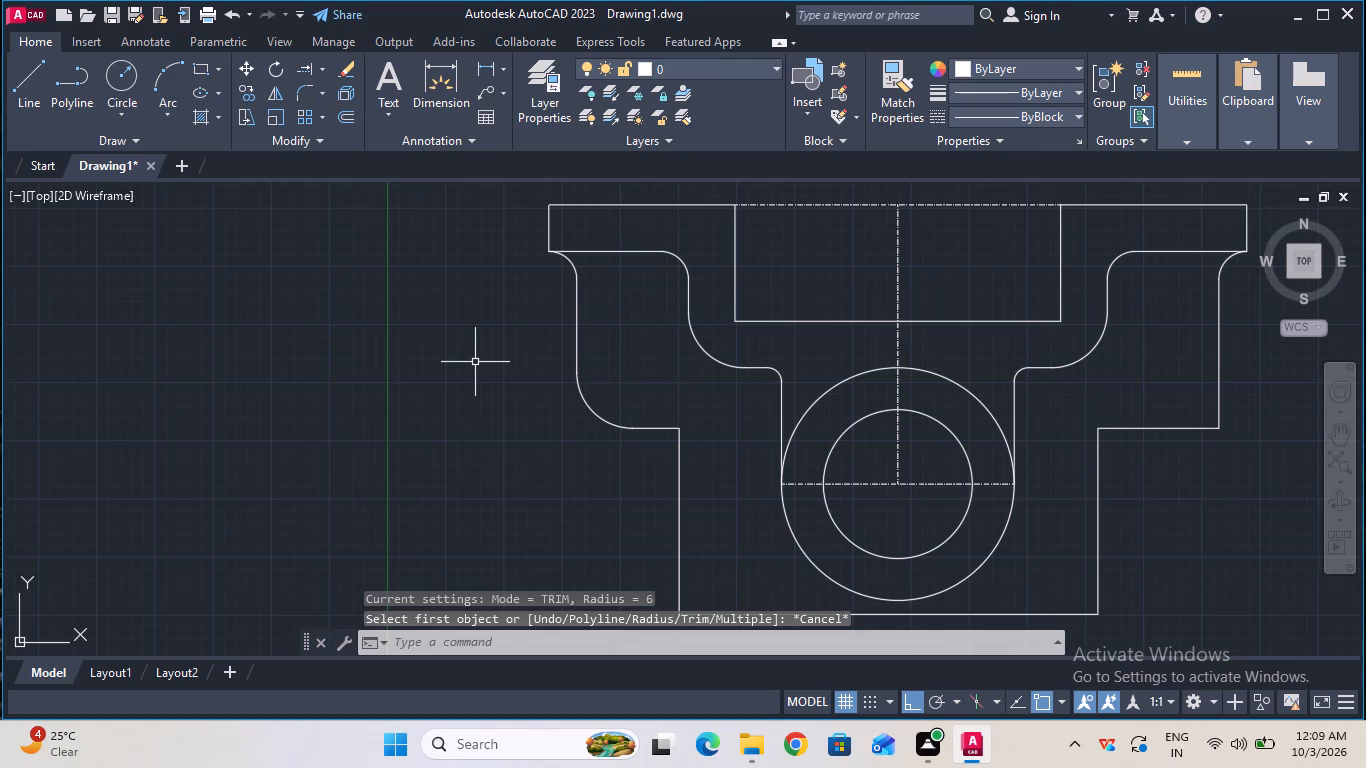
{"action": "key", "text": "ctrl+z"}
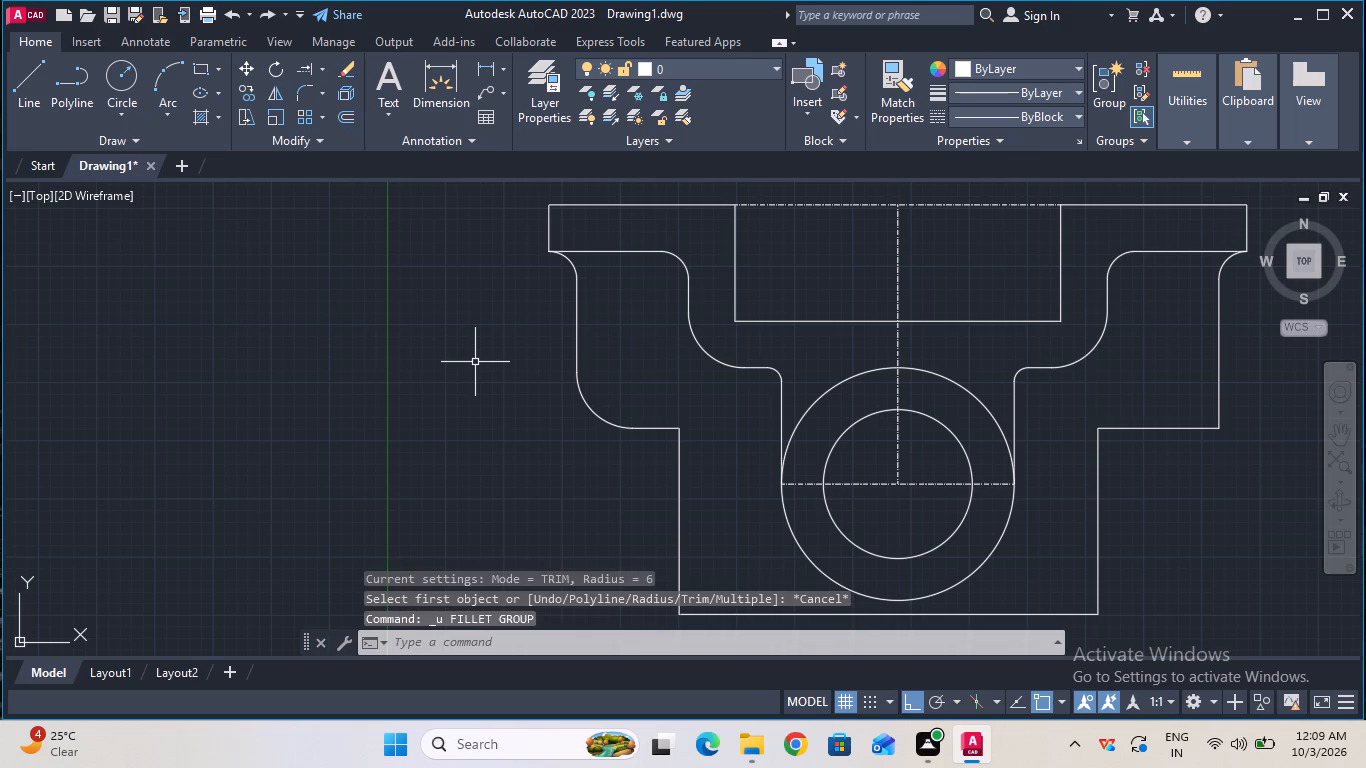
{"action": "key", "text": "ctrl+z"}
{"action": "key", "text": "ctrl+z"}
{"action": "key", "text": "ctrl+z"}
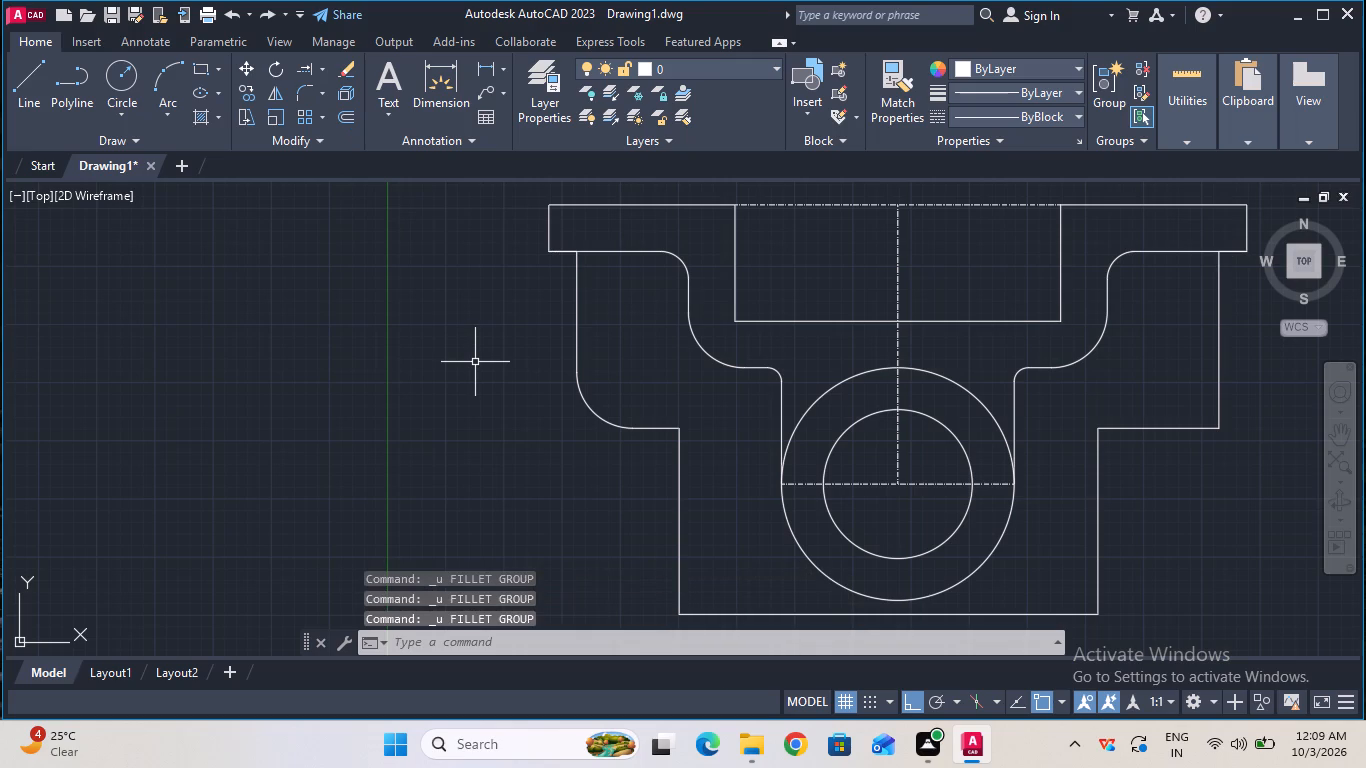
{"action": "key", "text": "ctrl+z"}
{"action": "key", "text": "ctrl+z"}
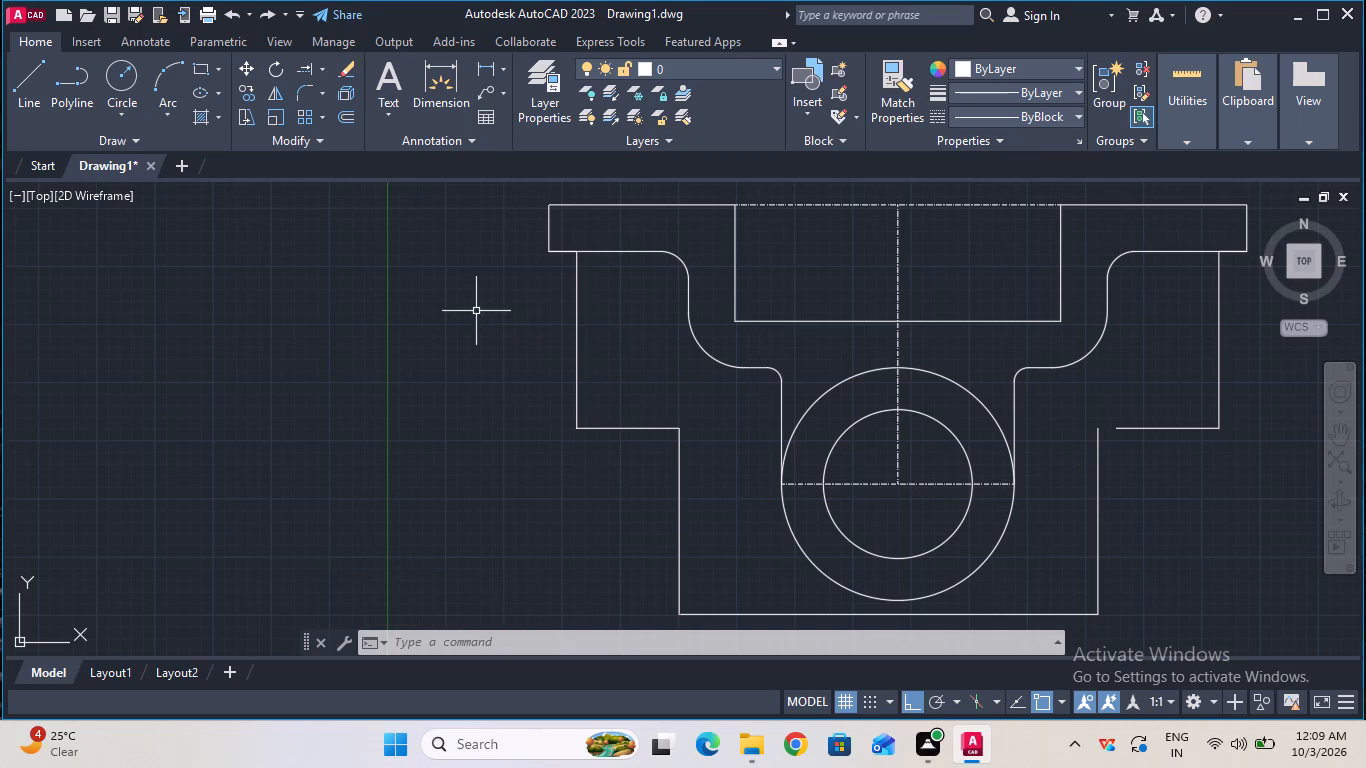
Extend the right horizontal ledge line inward again to meet the top of the right 40 mm vertical line.
{"action": "left_click", "coordinate": [310, 74]}
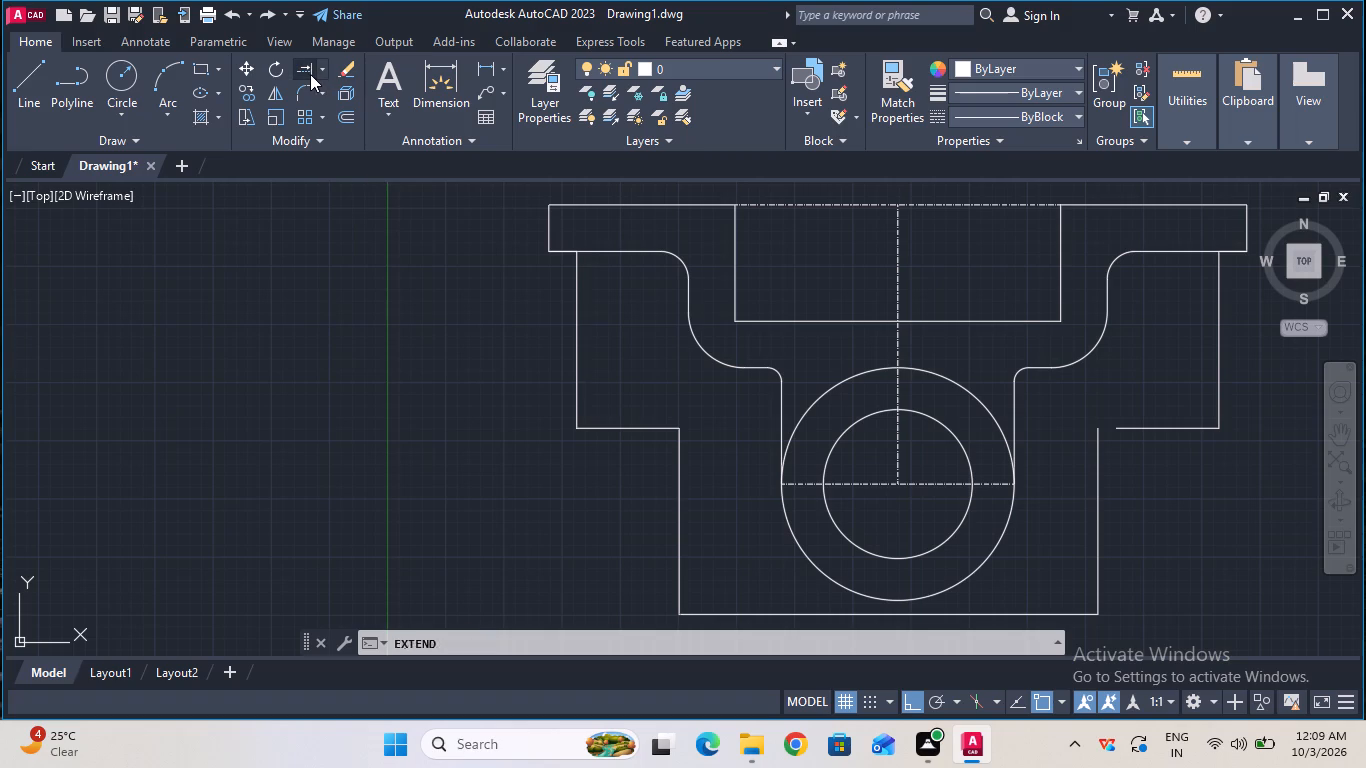
{"action": "left_click", "coordinate": [1124, 427]}
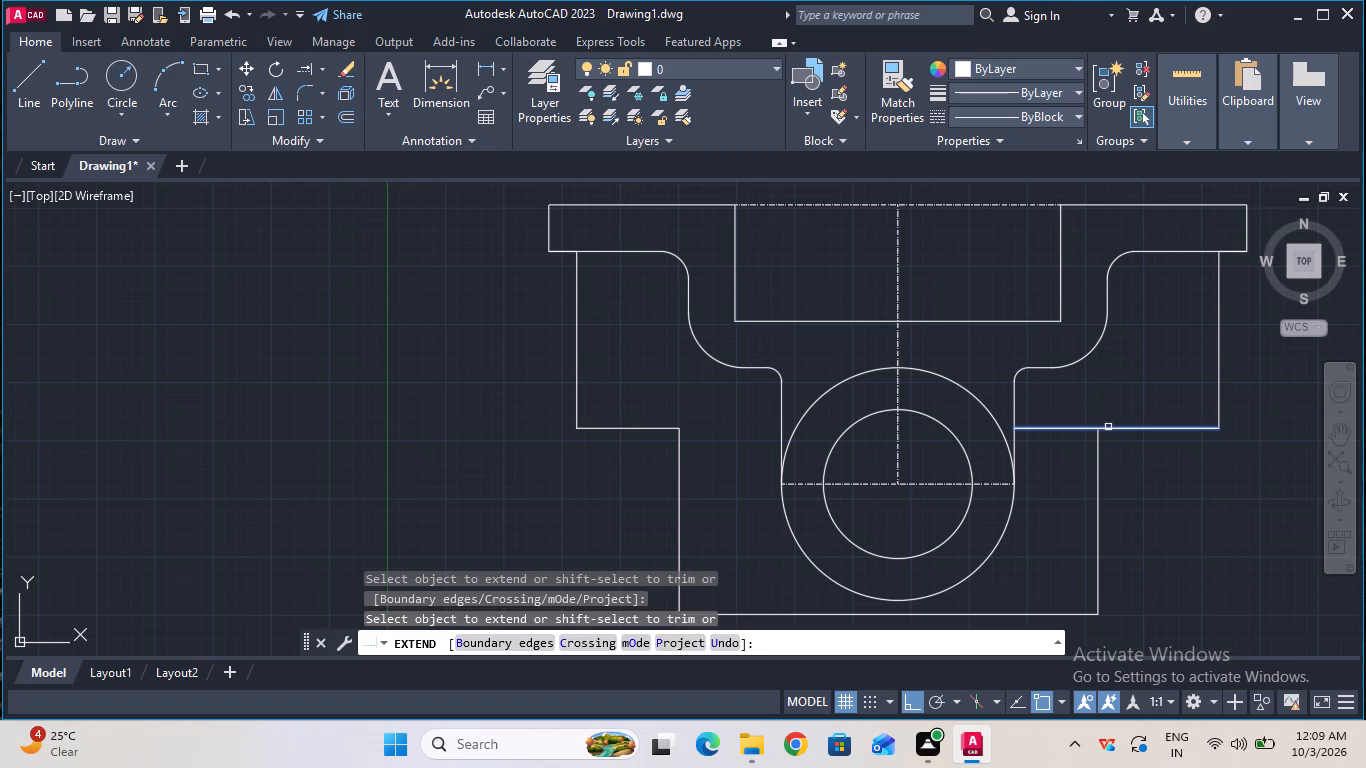
{"action": "key", "text": "Escape"}
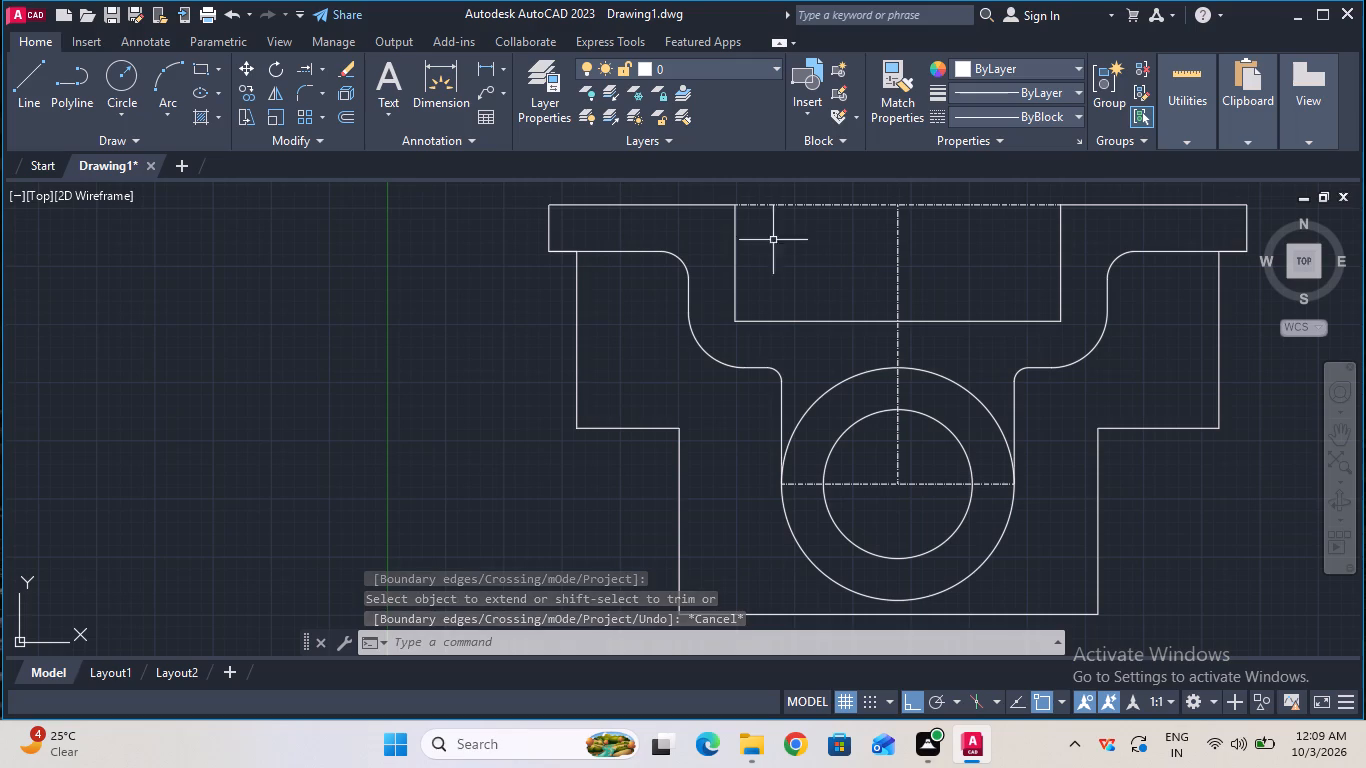
Fillet the lower outer corners between the outer vertical lines and horizontal ledges on both sides with a 6 mm radius.
{"action": "left_click", "coordinate": [310, 95]}
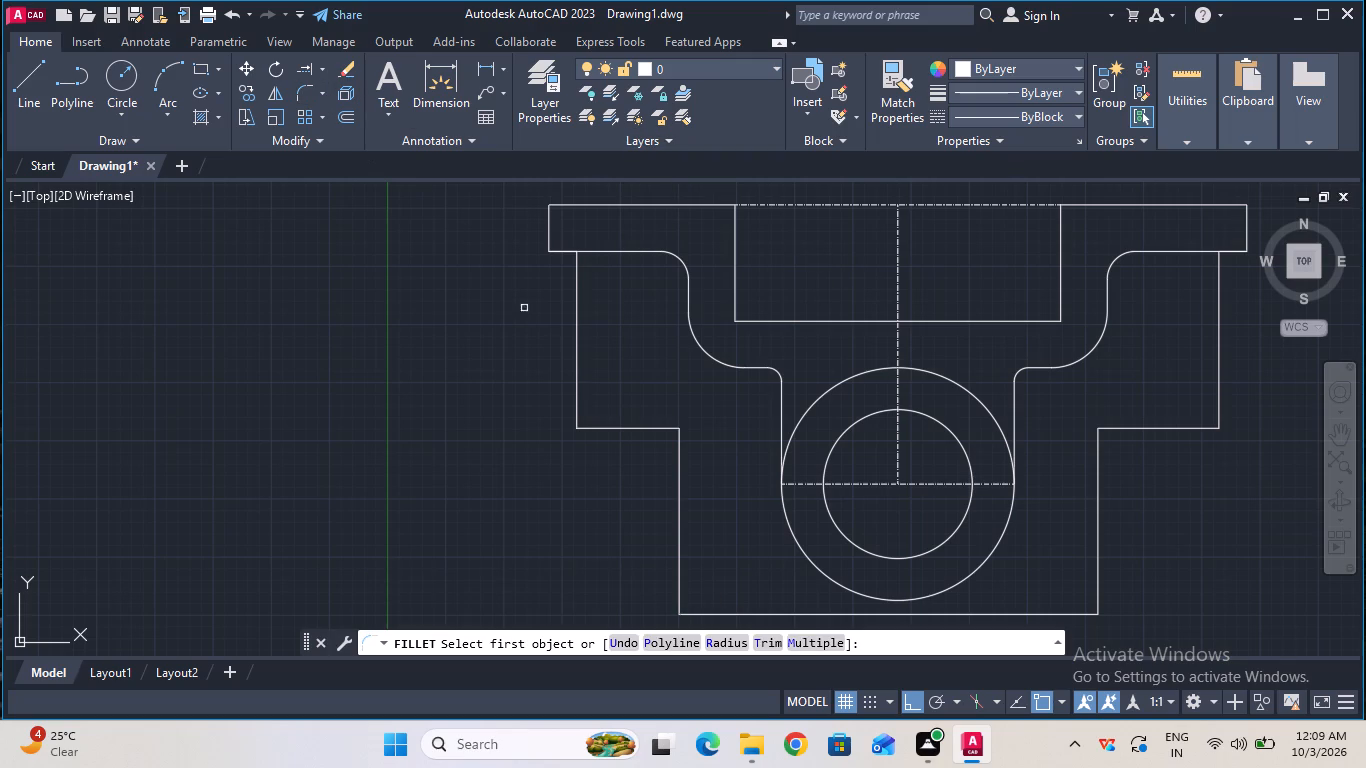
{"action": "left_click", "coordinate": [738, 647]}
{"action": "left_click", "coordinate": [732, 643]}
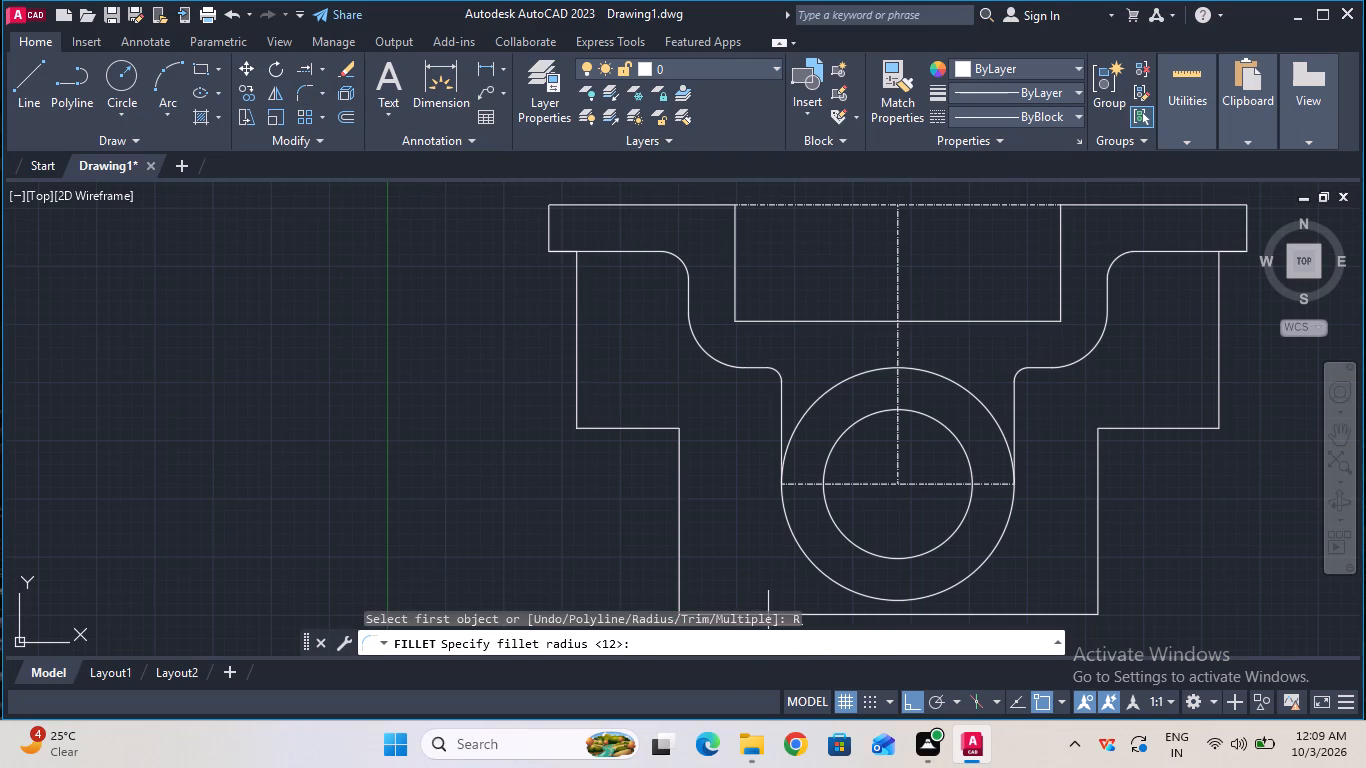
{"action": "key", "text": "6"}
{"action": "key", "text": "Return"}
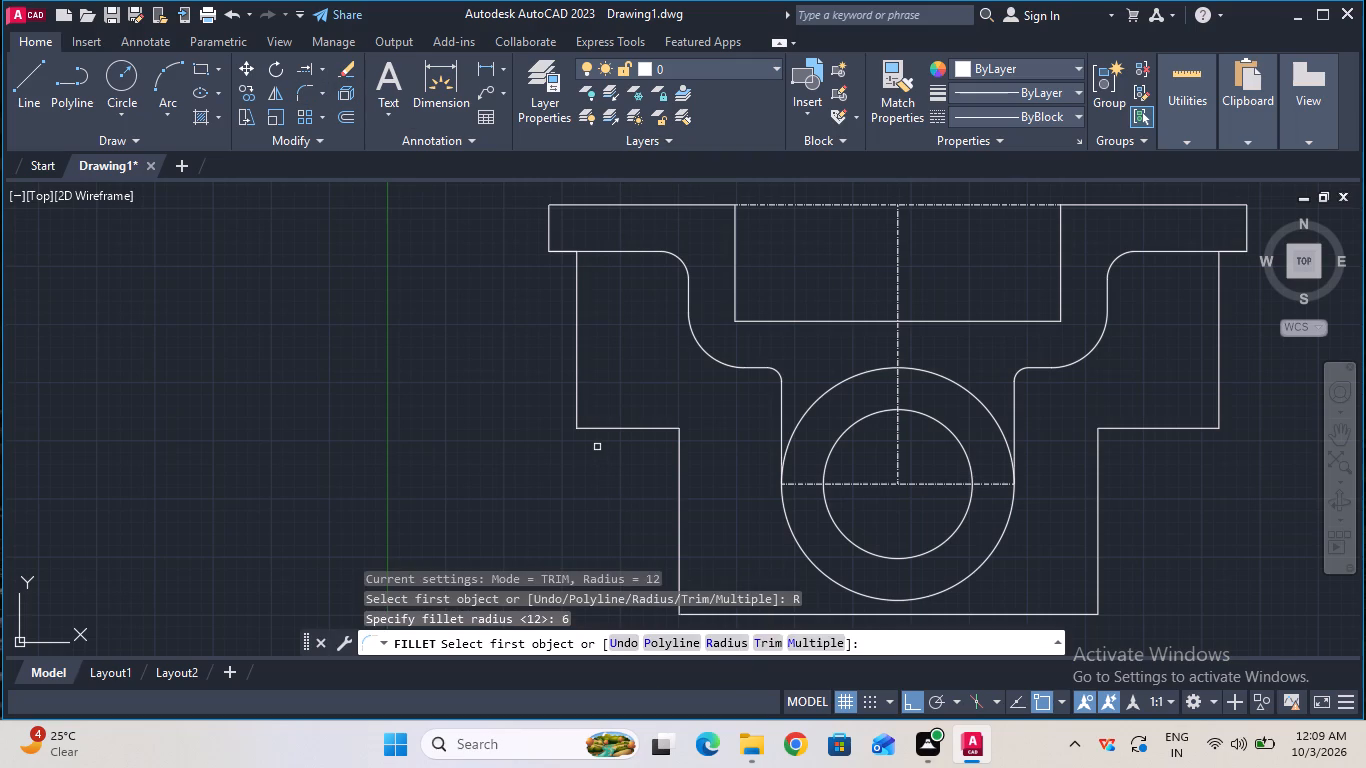
{"action": "left_click", "coordinate": [577, 394]}
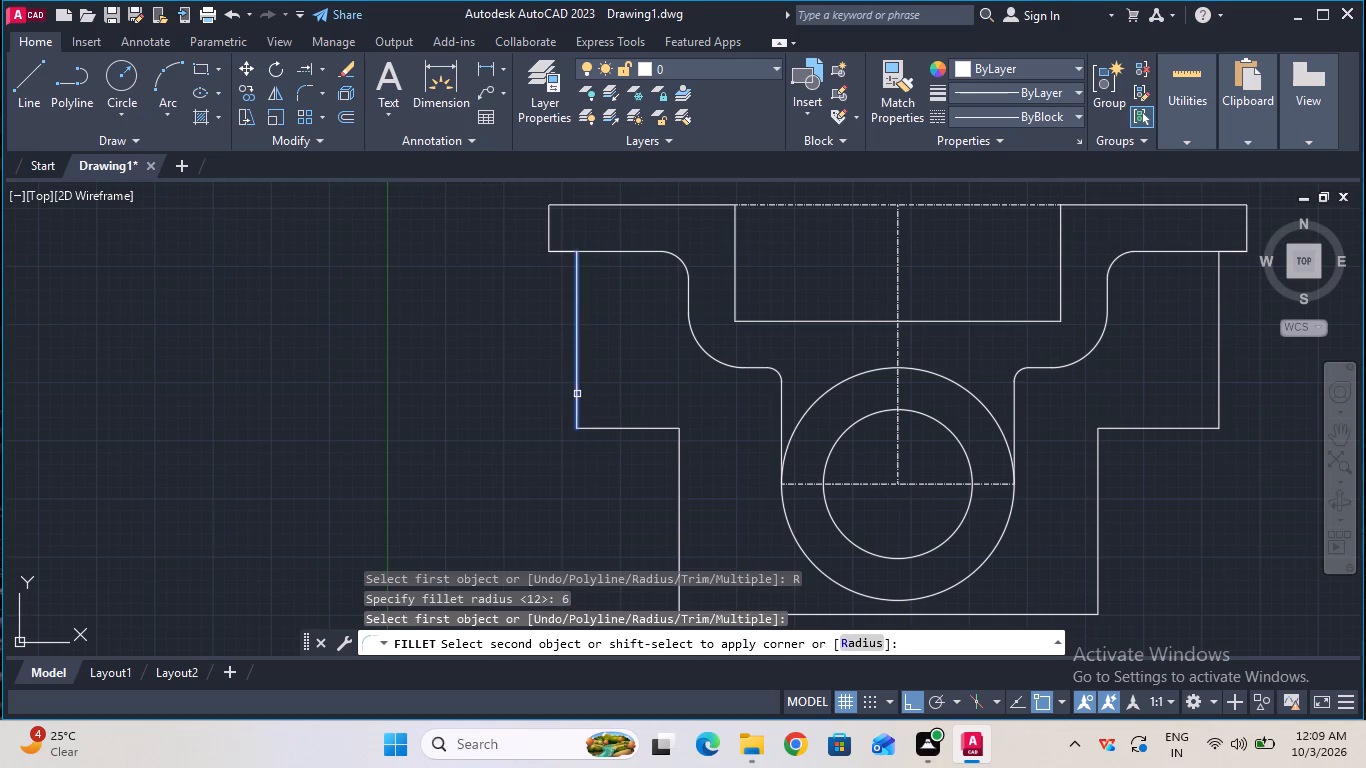
{"action": "left_click", "coordinate": [598, 428]}
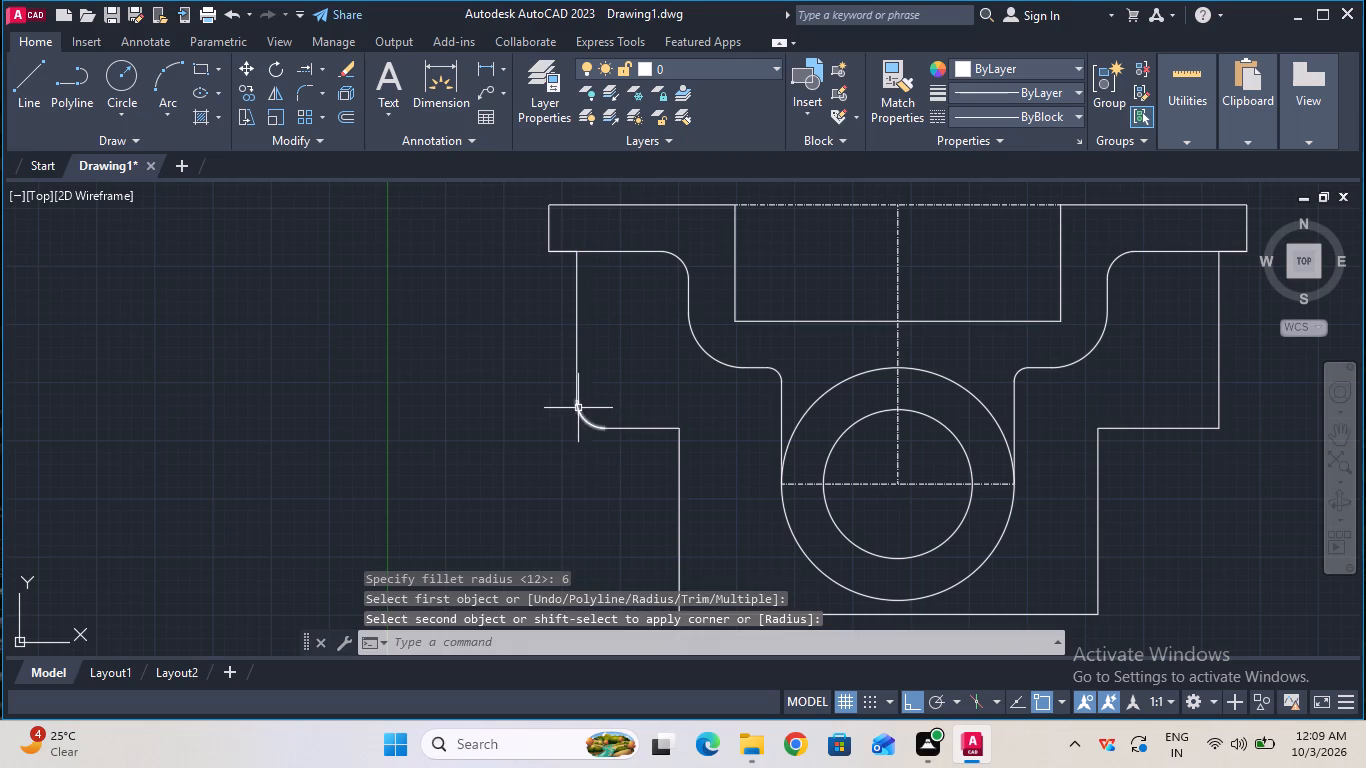
{"action": "left_click", "coordinate": [303, 87]}
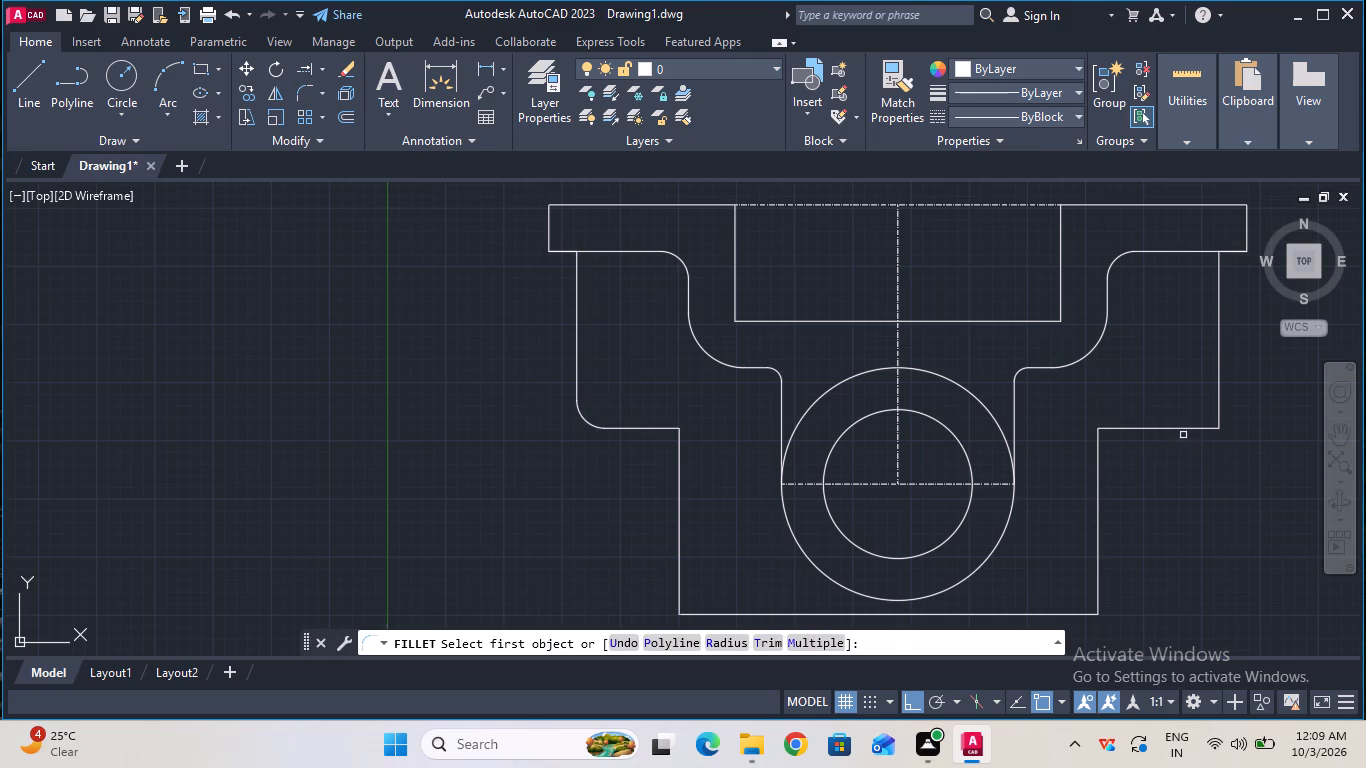
{"action": "left_click", "coordinate": [1183, 427]}
{"action": "left_click", "coordinate": [1220, 412]}
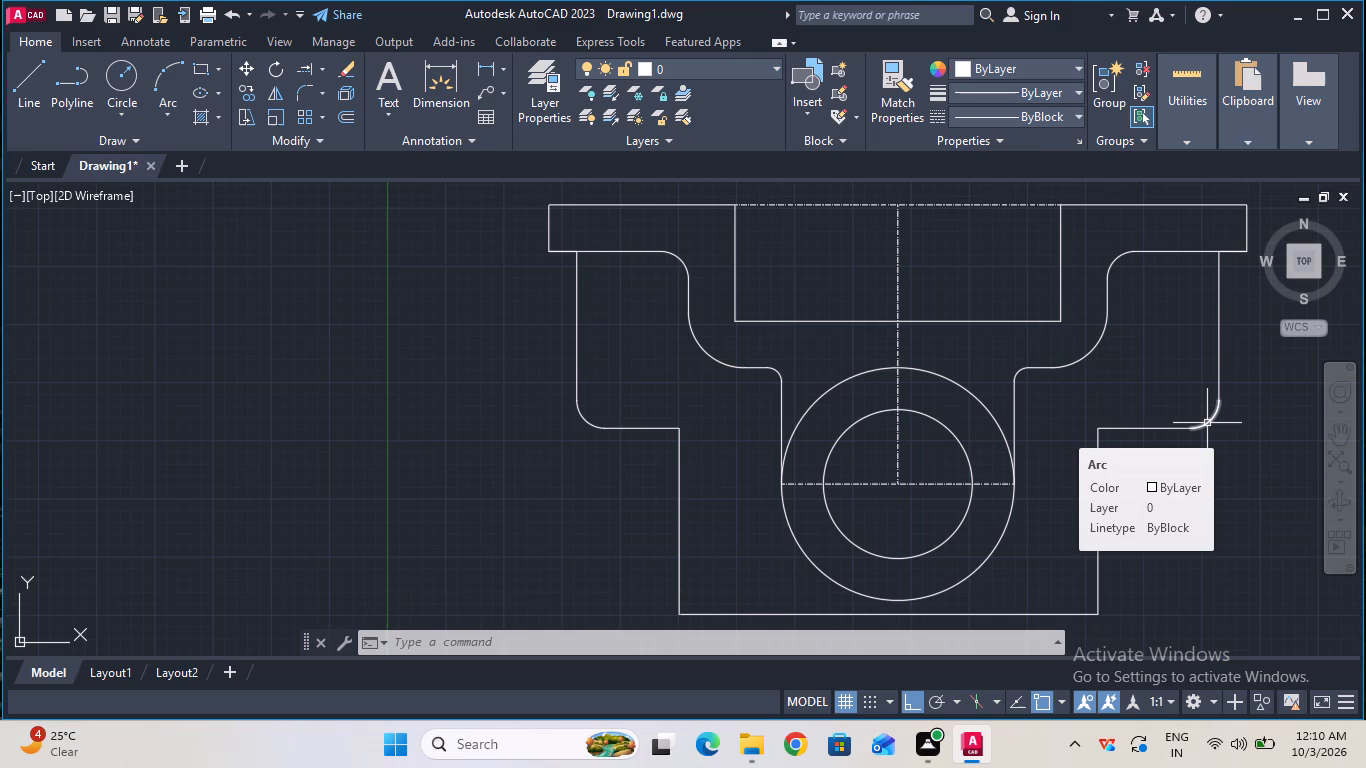
Fillet the inner corners between the horizontal ledges and the lower vertical lines on both sides with a 12 mm radius.
{"action": "left_click", "coordinate": [301, 90]}
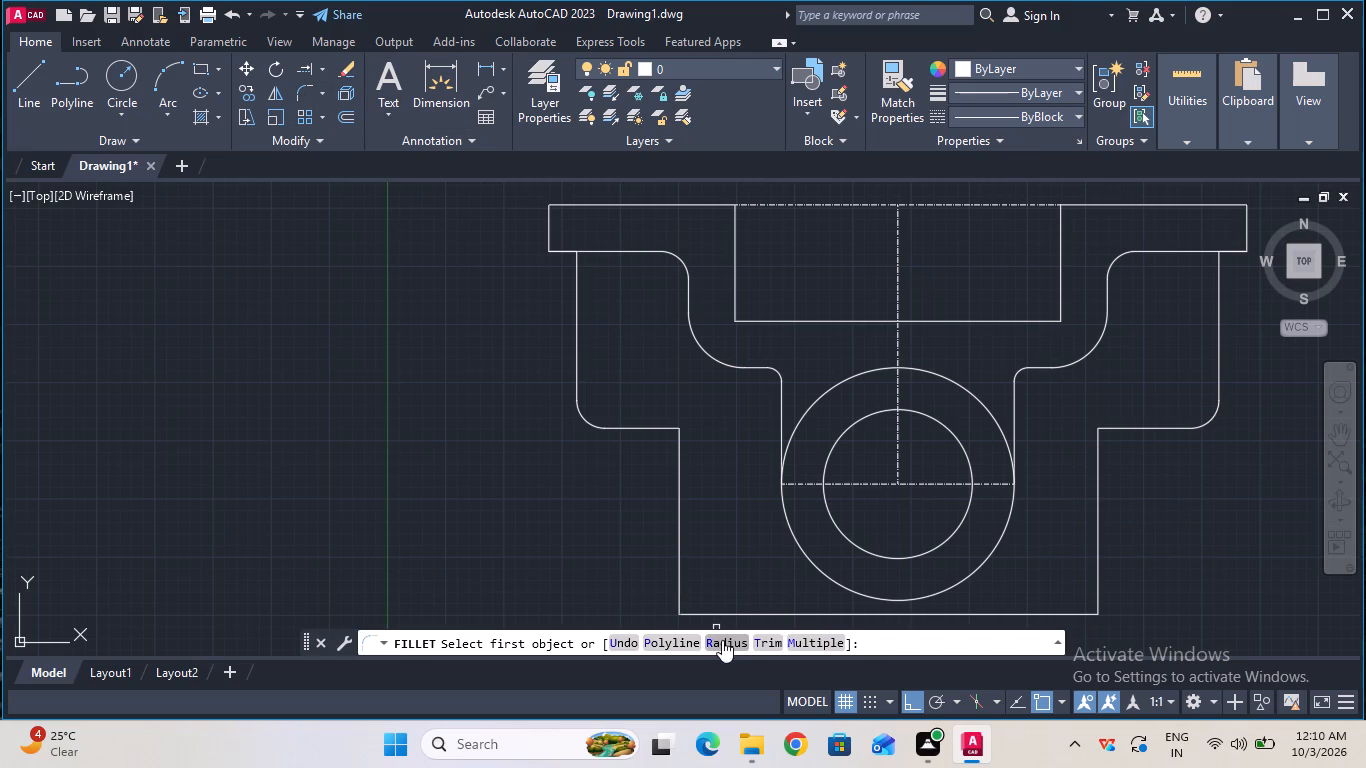
{"action": "left_click", "coordinate": [723, 640]}
{"action": "type", "text": "12"}
{"action": "key", "text": "Return"}
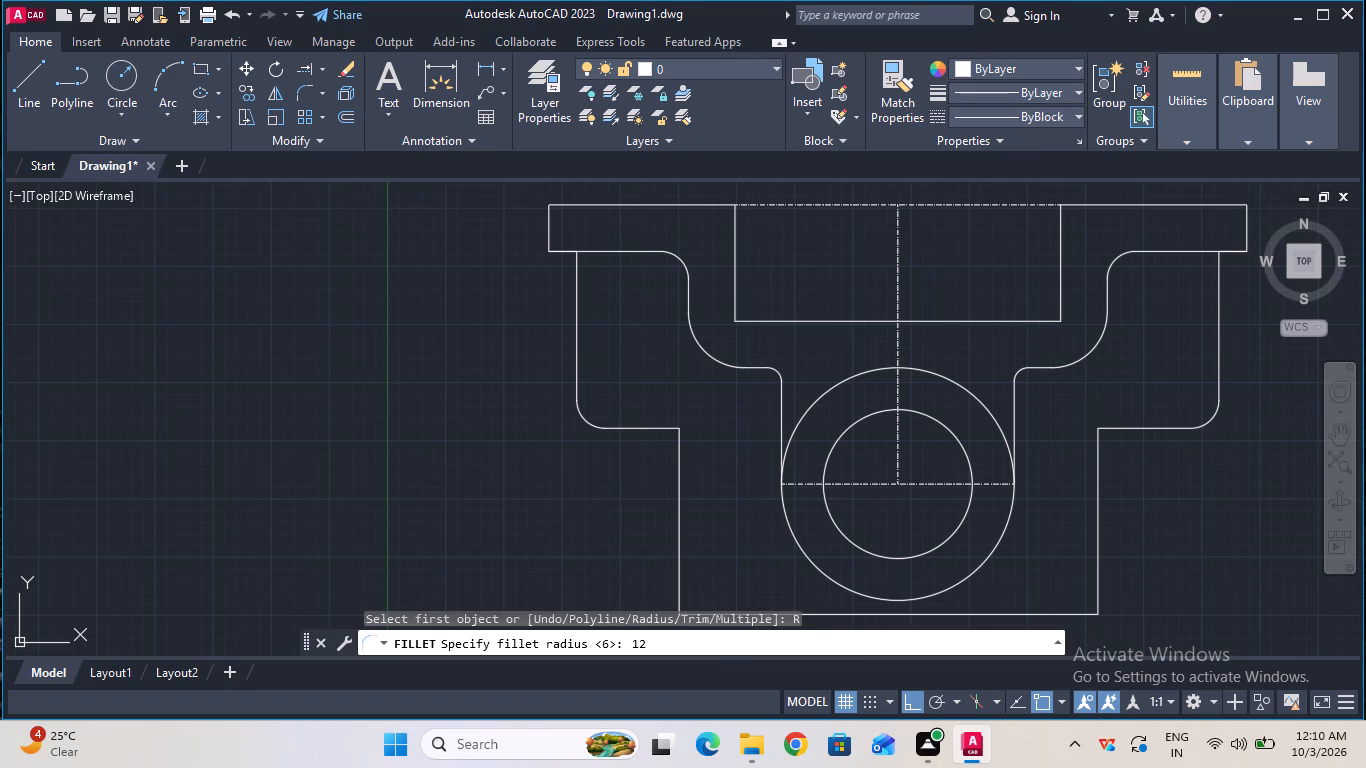
{"action": "left_click", "coordinate": [650, 428]}
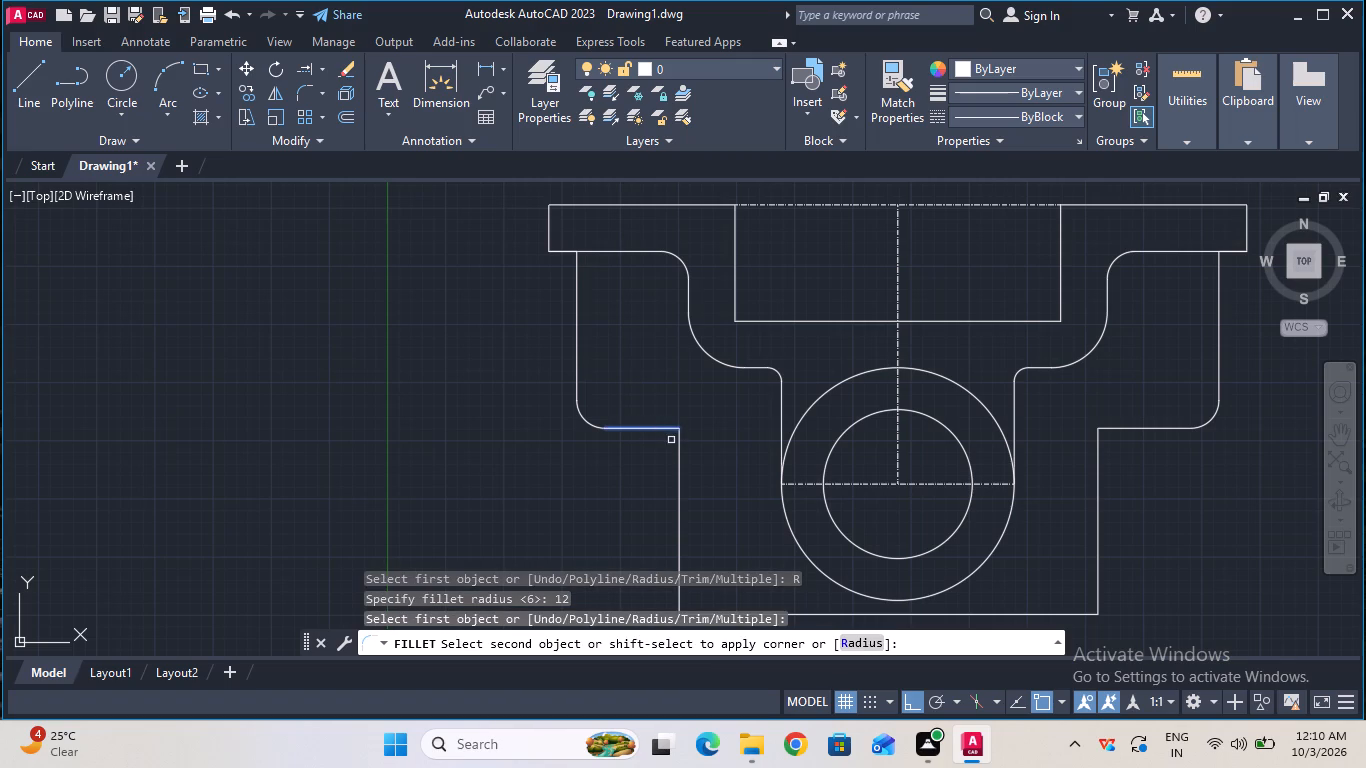
{"action": "left_click", "coordinate": [681, 450]}
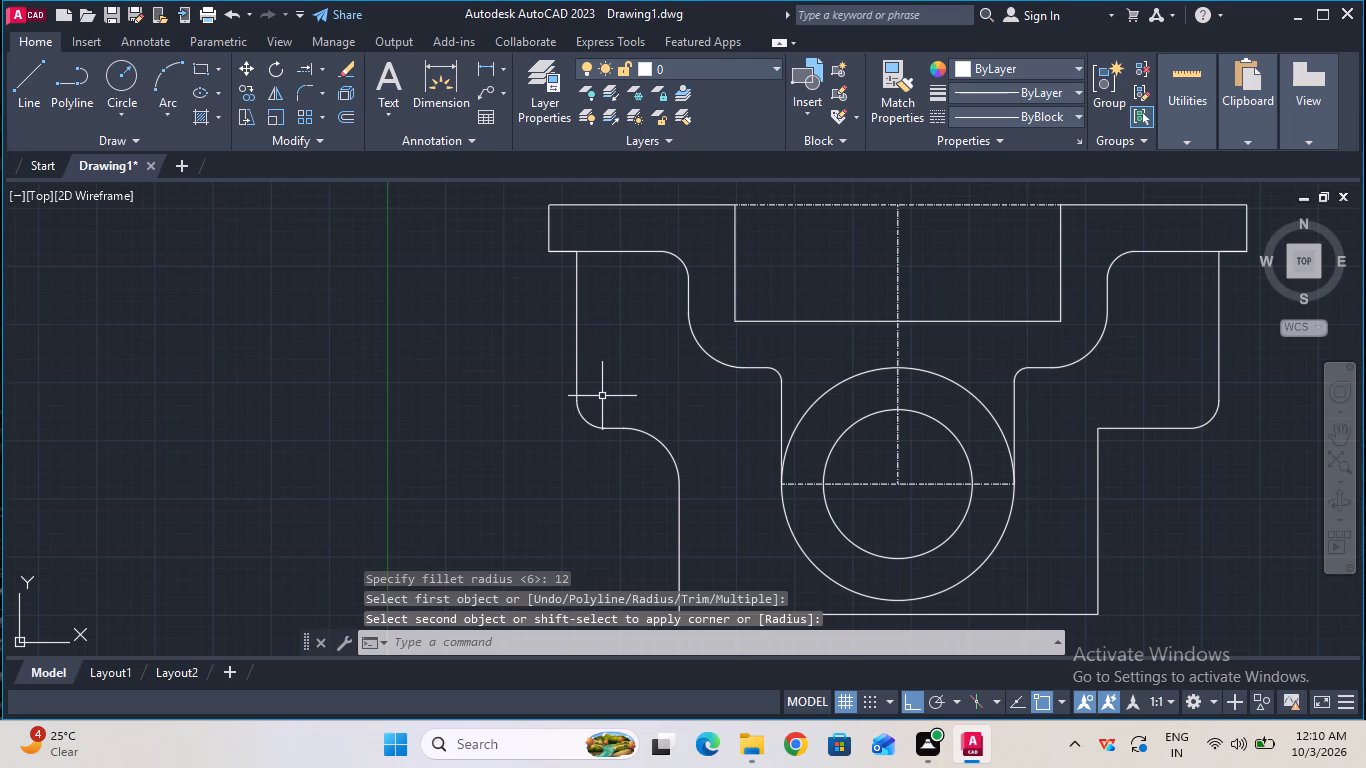
{"action": "left_click", "coordinate": [307, 98]}
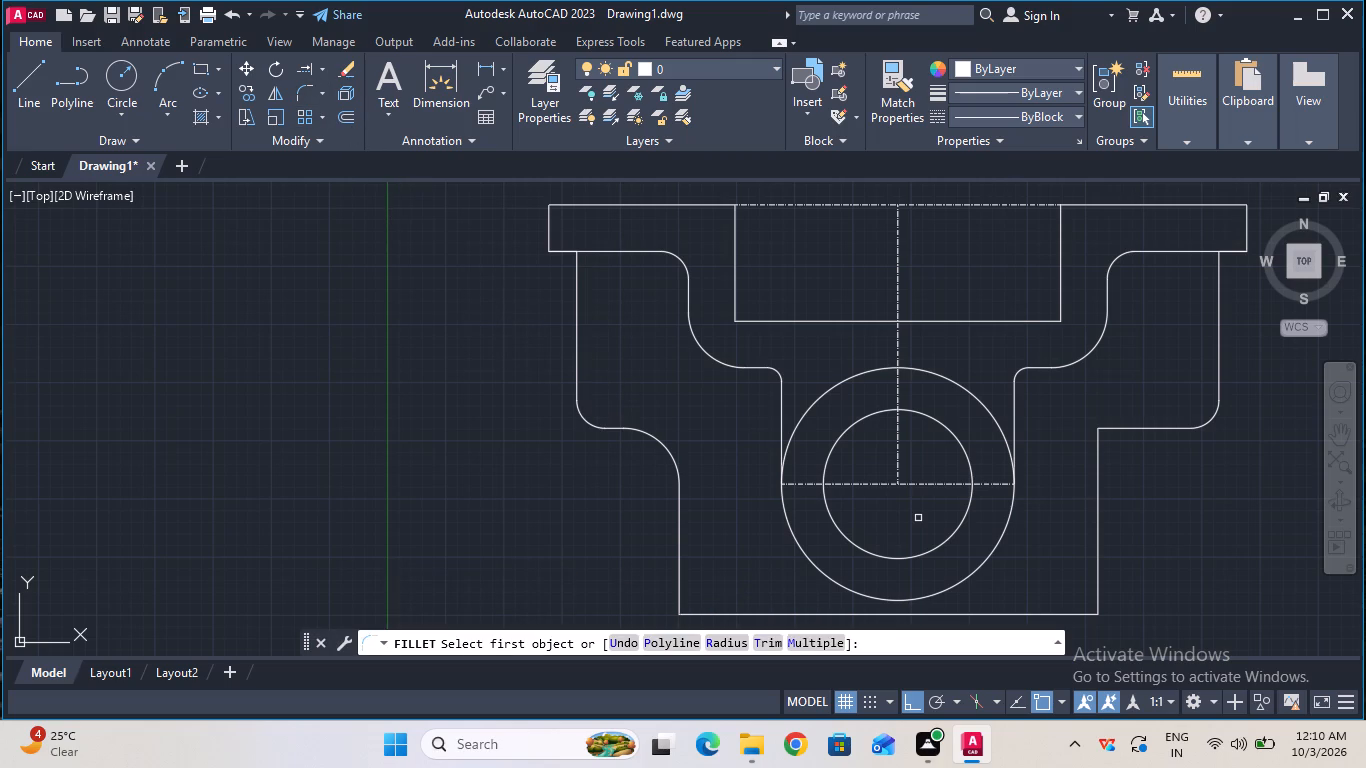
{"action": "left_click", "coordinate": [1097, 488]}
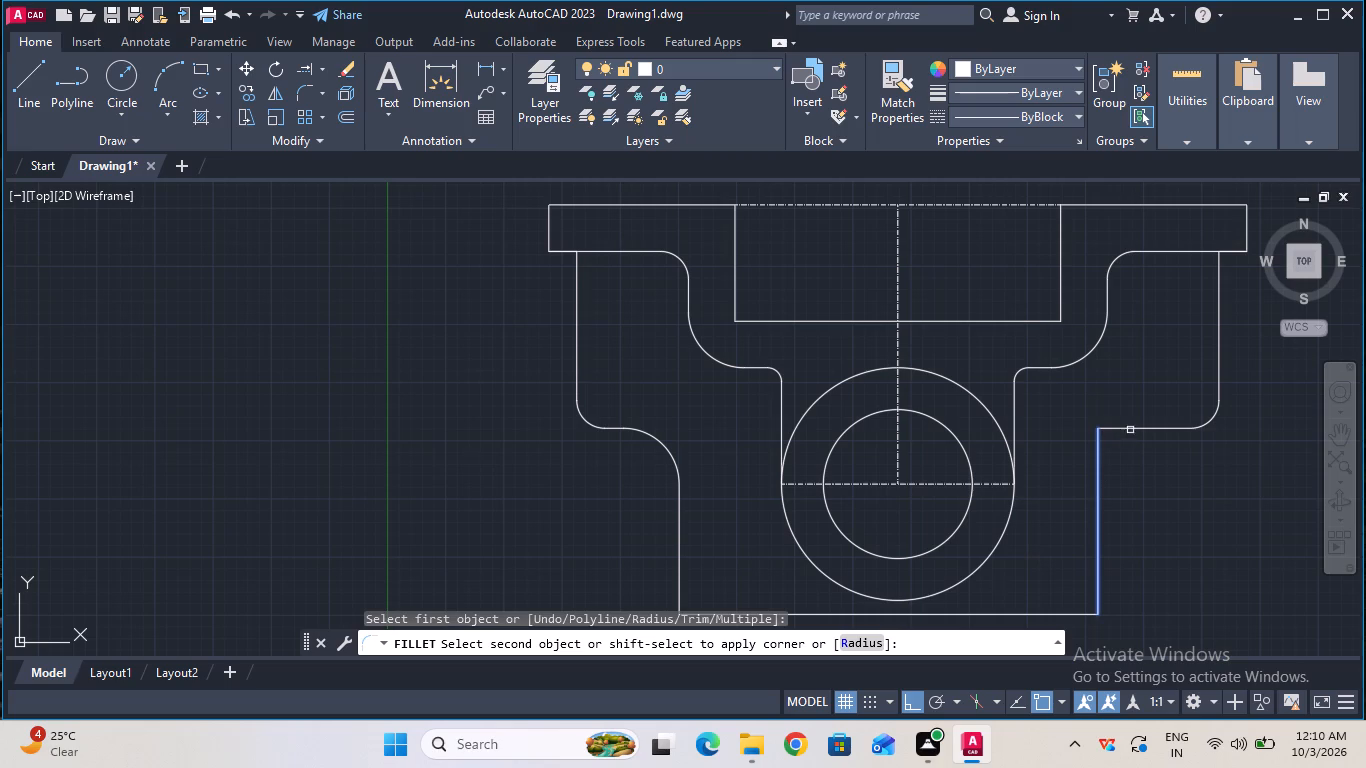
{"action": "left_click", "coordinate": [1134, 427]}
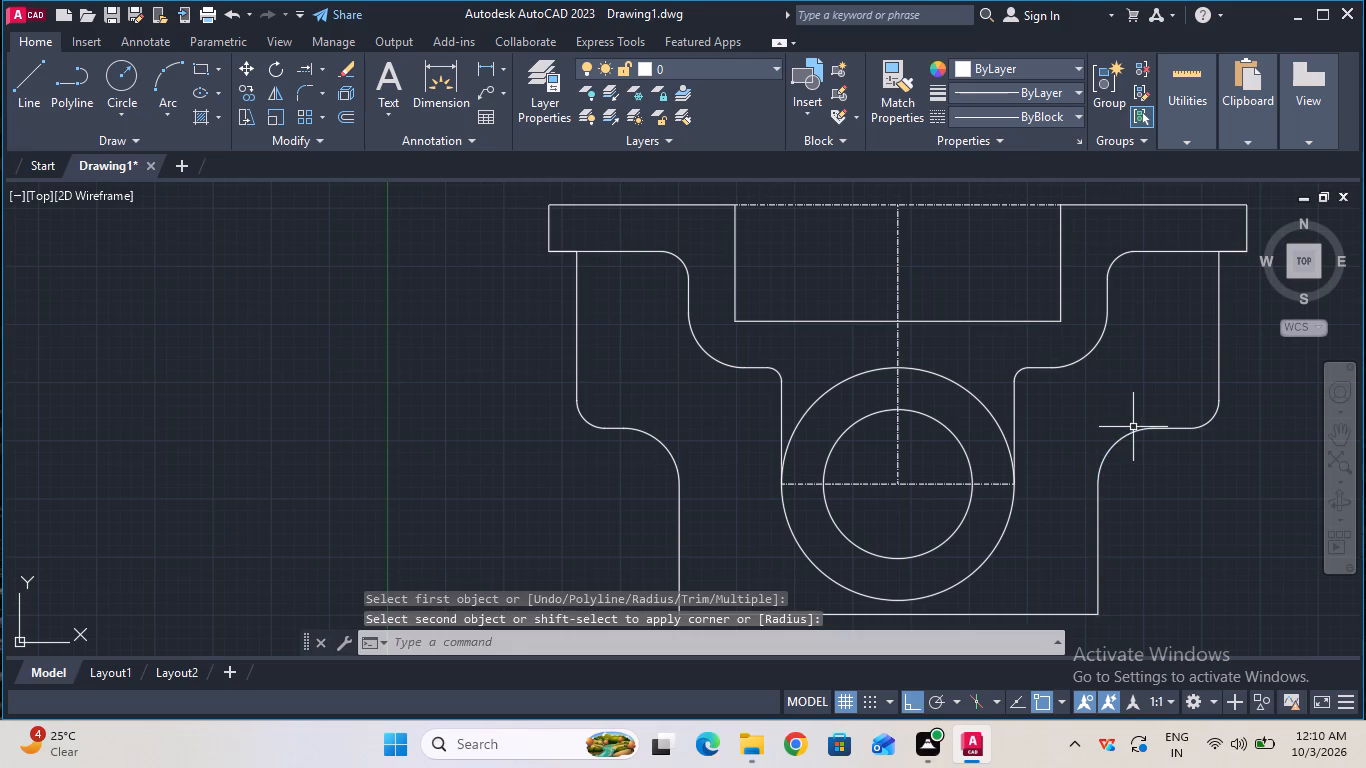
{"action": "key", "text": "Escape"}
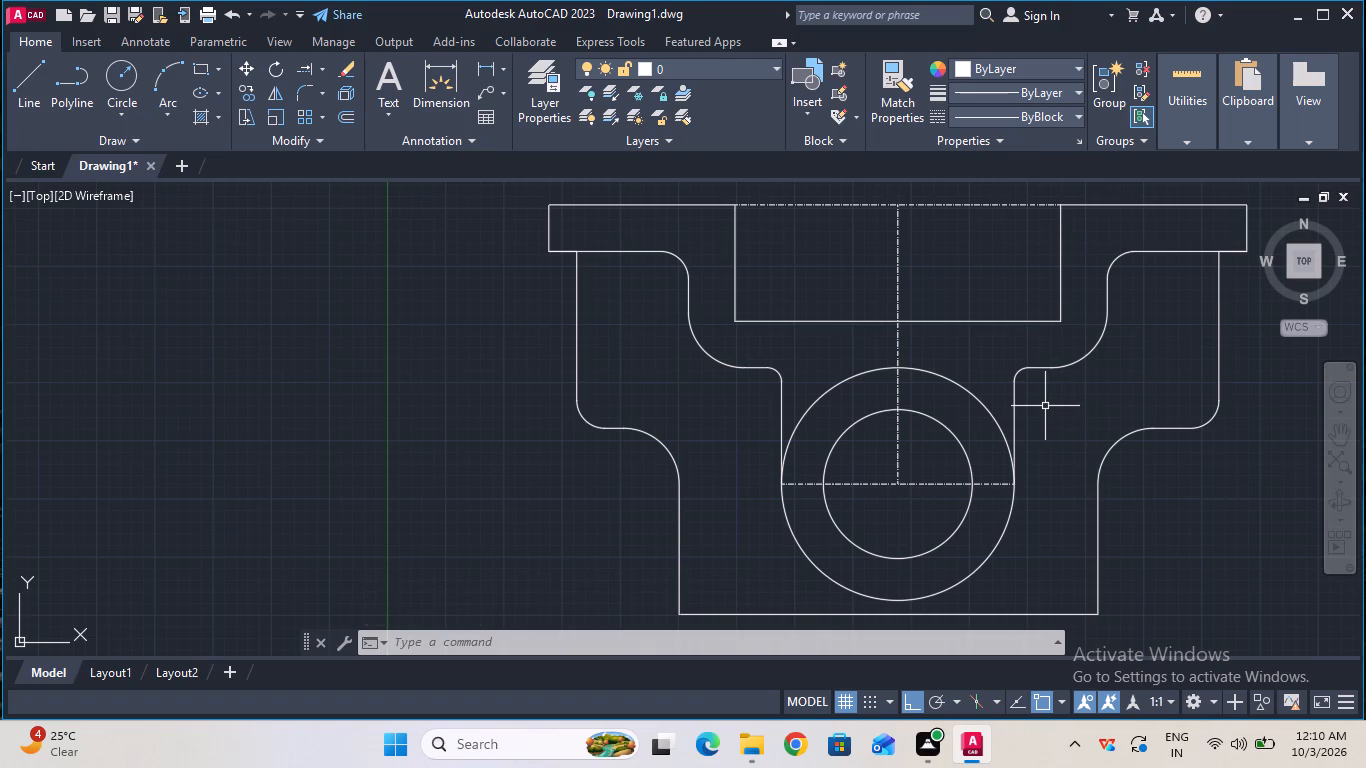
Set the current linetype to CENTER.
{"action": "scroll", "coordinate": [1045, 406], "scroll_direction": "down", "scroll_amount": 1, "text": "ctrl"}
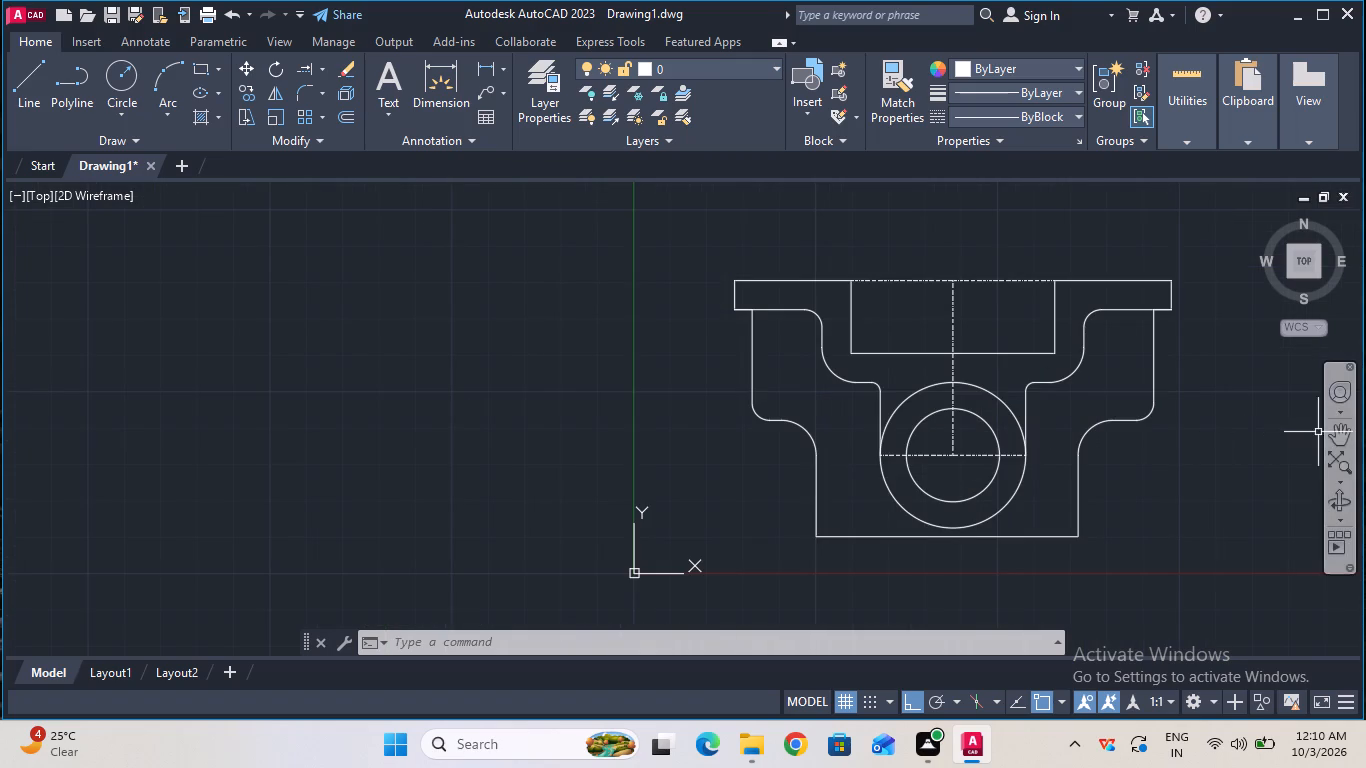
{"action": "left_click", "coordinate": [1335, 434]}
{"action": "left_click_drag", "start_coordinate": [1174, 511], "coordinate": [1133, 425]}
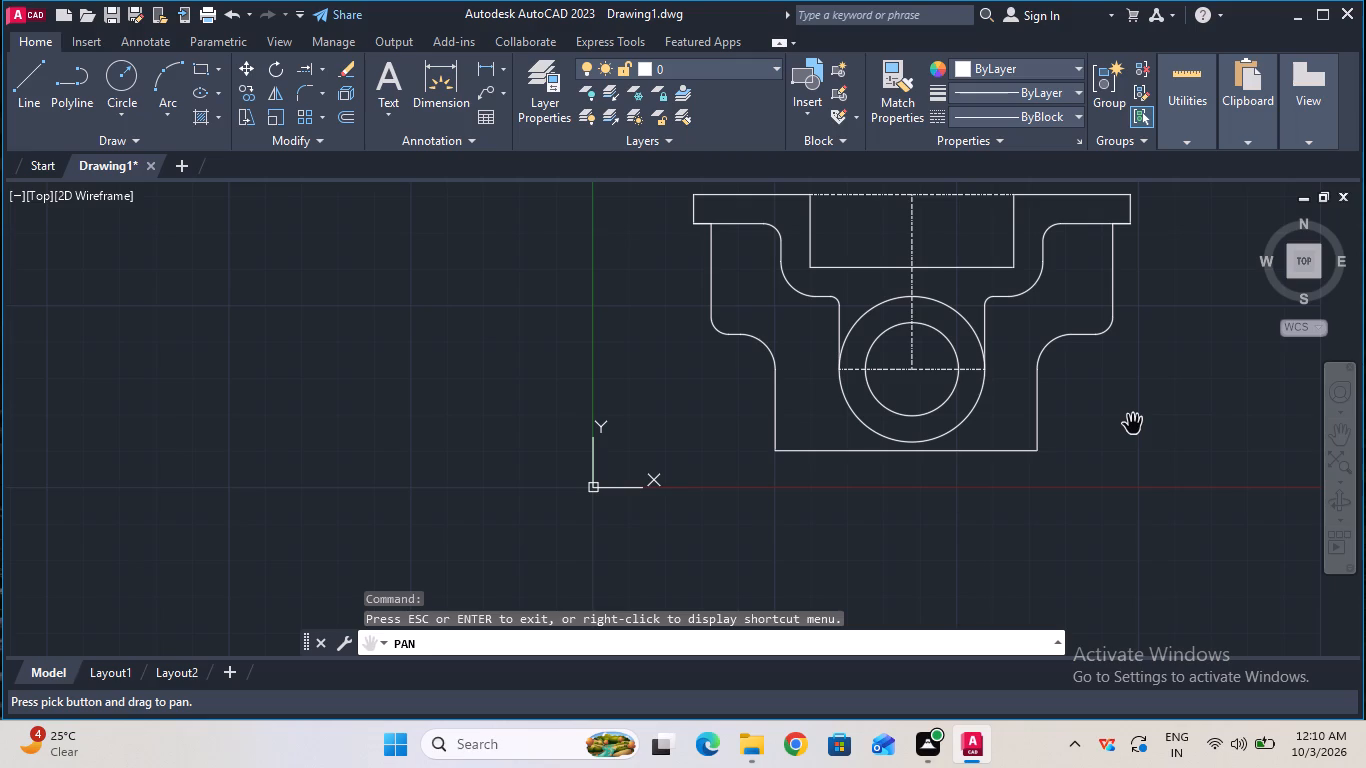
{"action": "key", "text": "Escape"}
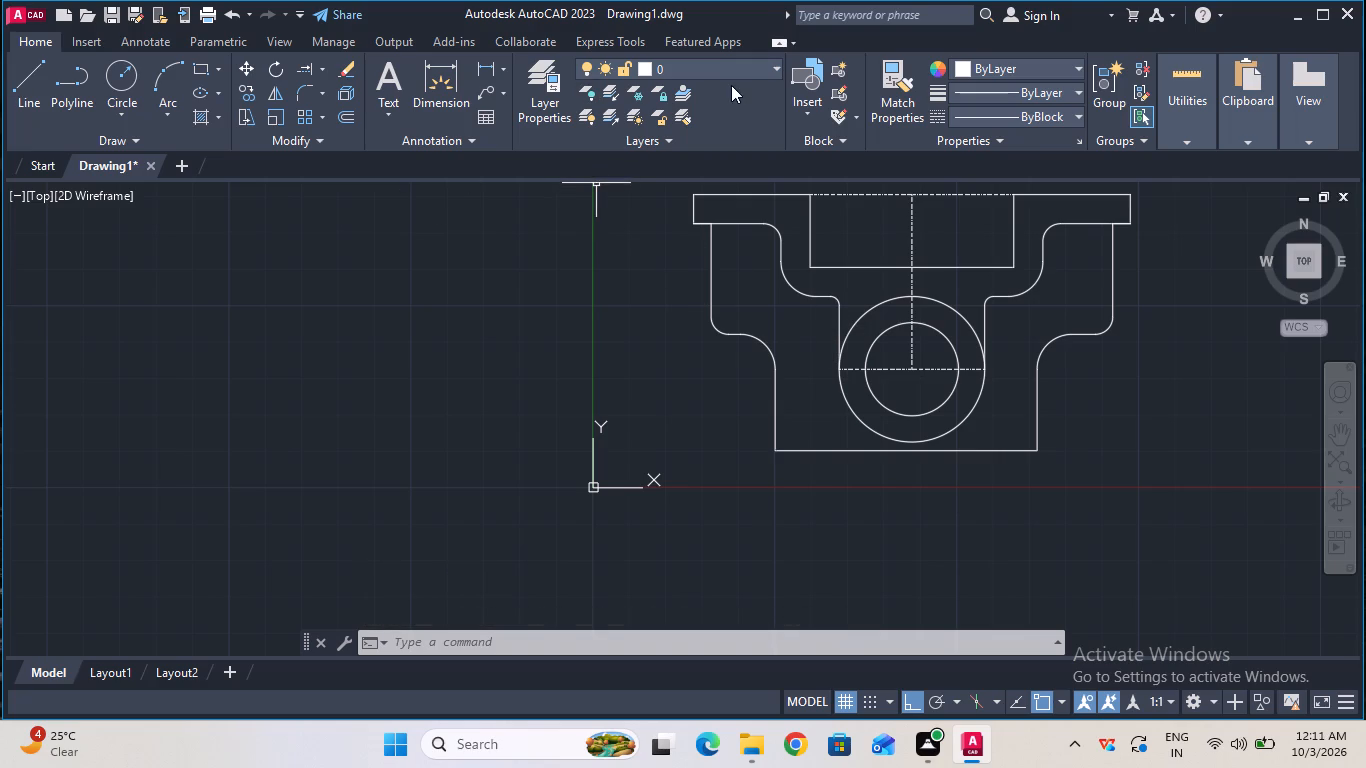
{"action": "left_click", "coordinate": [1071, 118]}
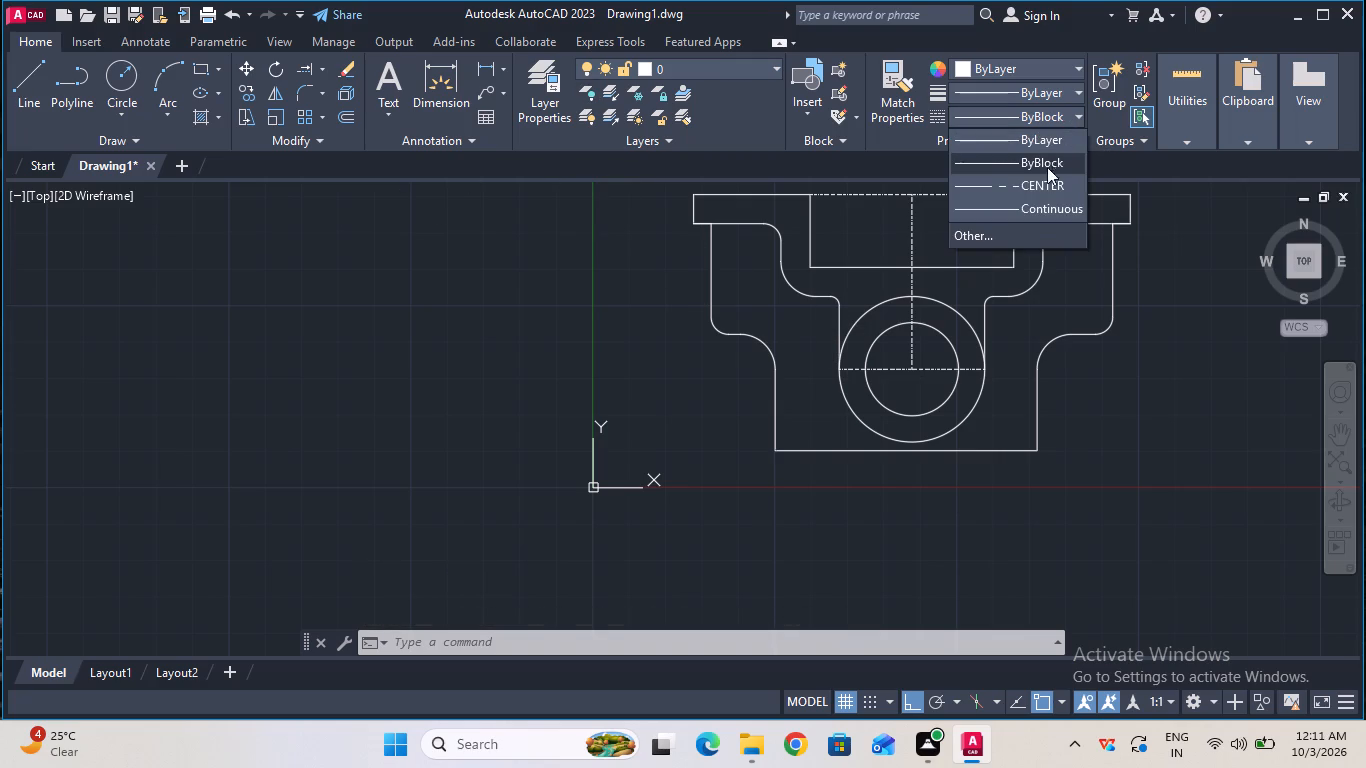
{"action": "left_click", "coordinate": [1047, 177]}
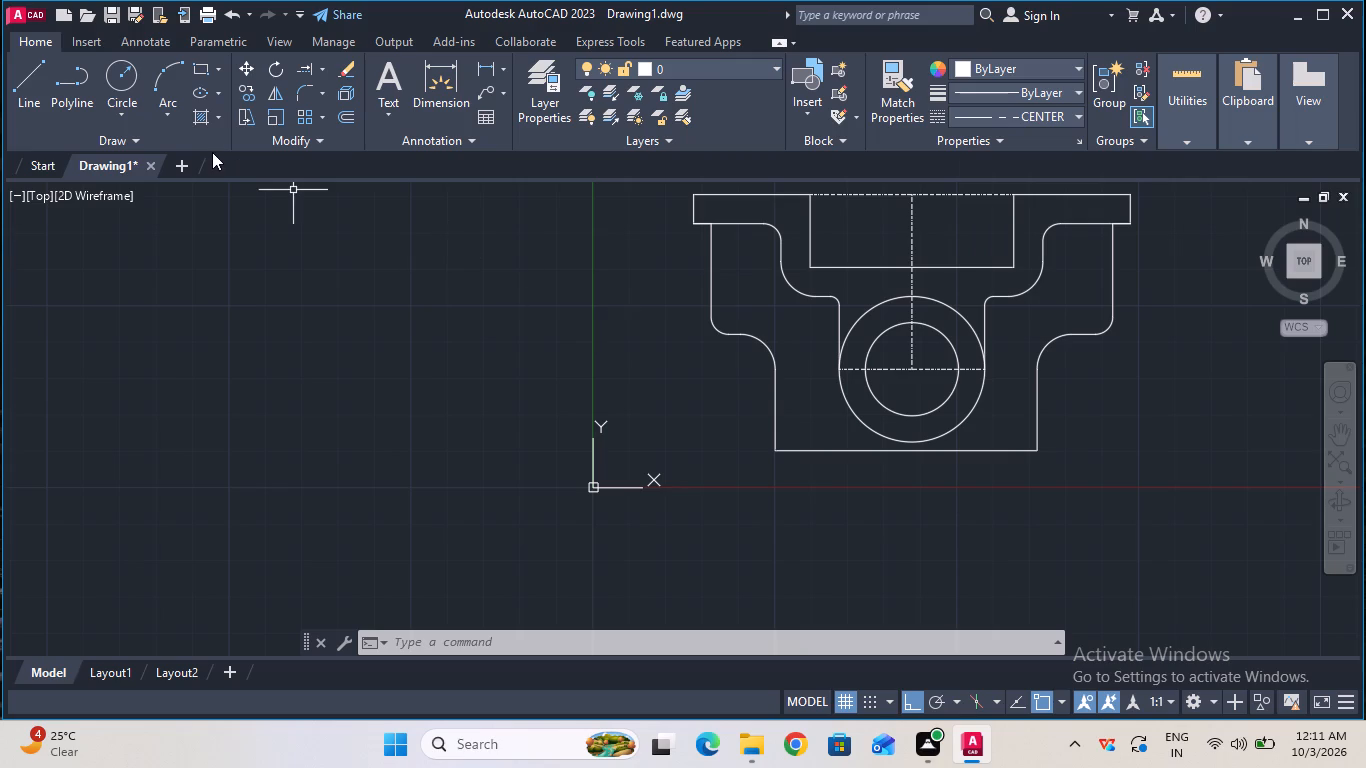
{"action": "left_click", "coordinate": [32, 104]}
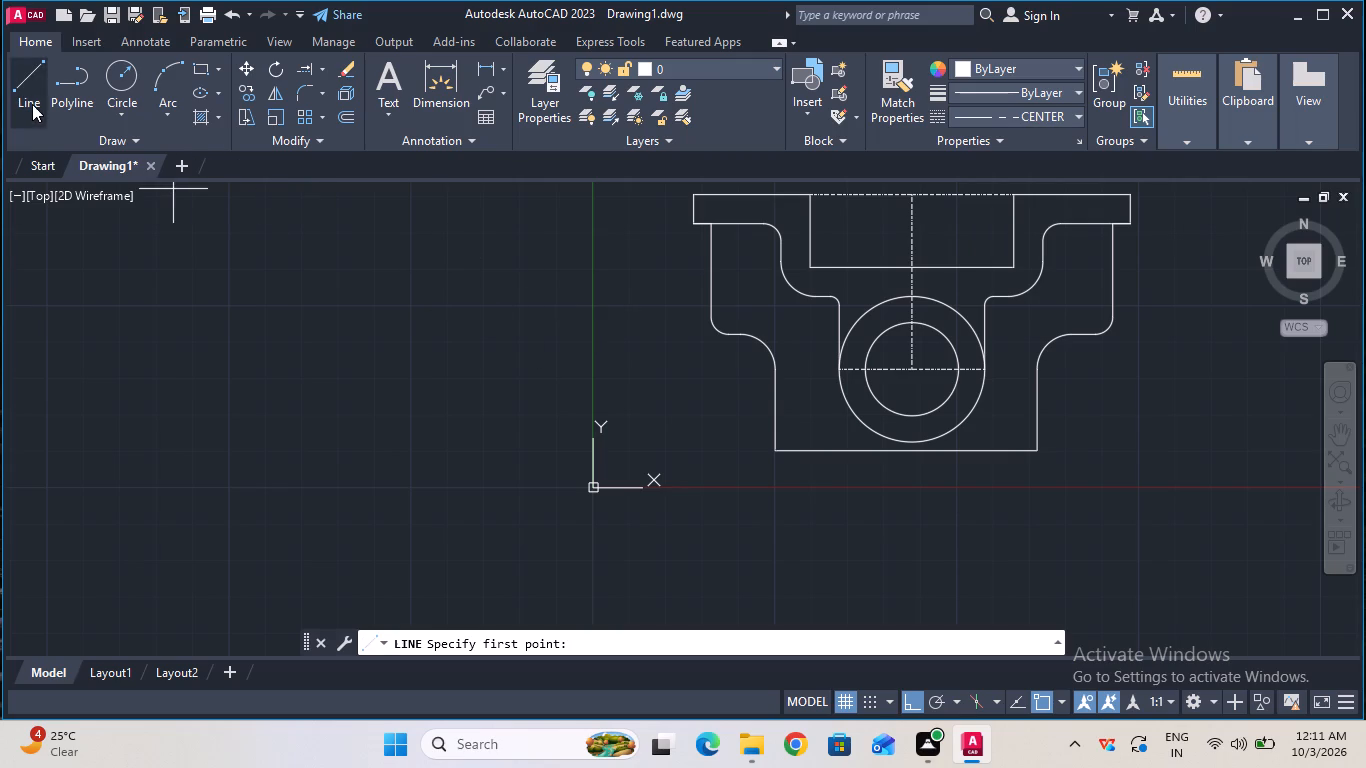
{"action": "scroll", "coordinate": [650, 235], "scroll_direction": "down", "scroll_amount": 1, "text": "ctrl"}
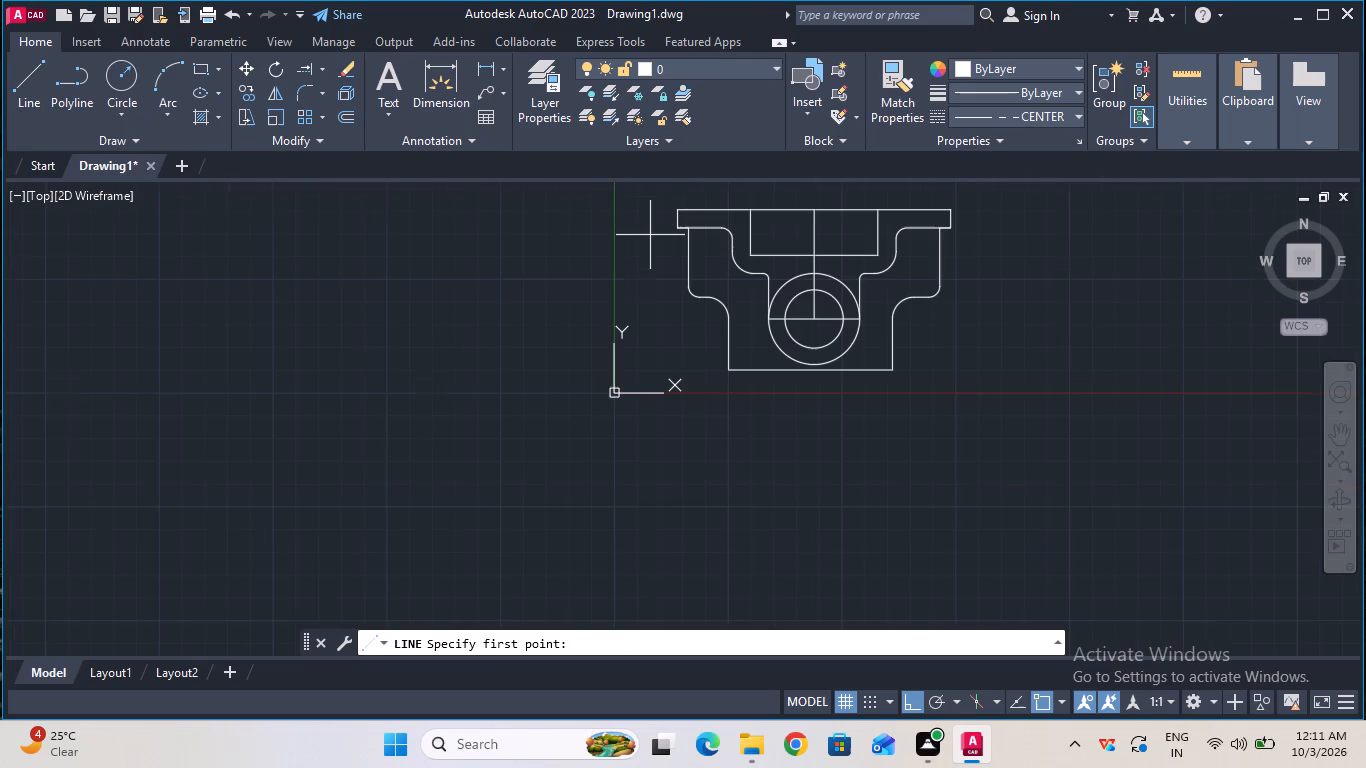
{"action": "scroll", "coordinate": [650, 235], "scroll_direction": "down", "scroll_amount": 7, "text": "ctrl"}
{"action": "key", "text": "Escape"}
Draw a vertical line about 193 mm long straight down from the lower left corner of the top flange.
{"action": "scroll", "coordinate": [650, 235], "scroll_direction": "down", "scroll_amount": 2, "text": "ctrl"}
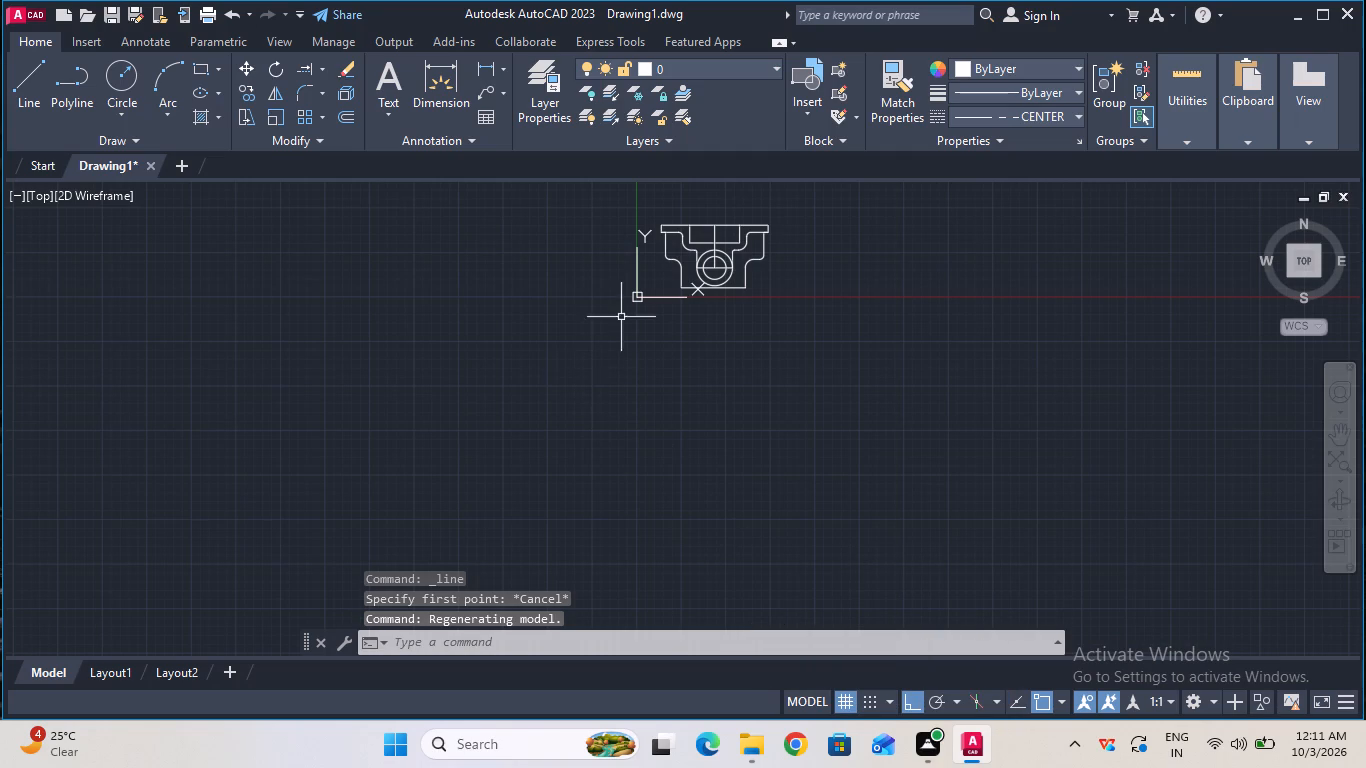
{"action": "scroll", "coordinate": [688, 213], "scroll_direction": "up", "scroll_amount": 2, "text": "ctrl"}
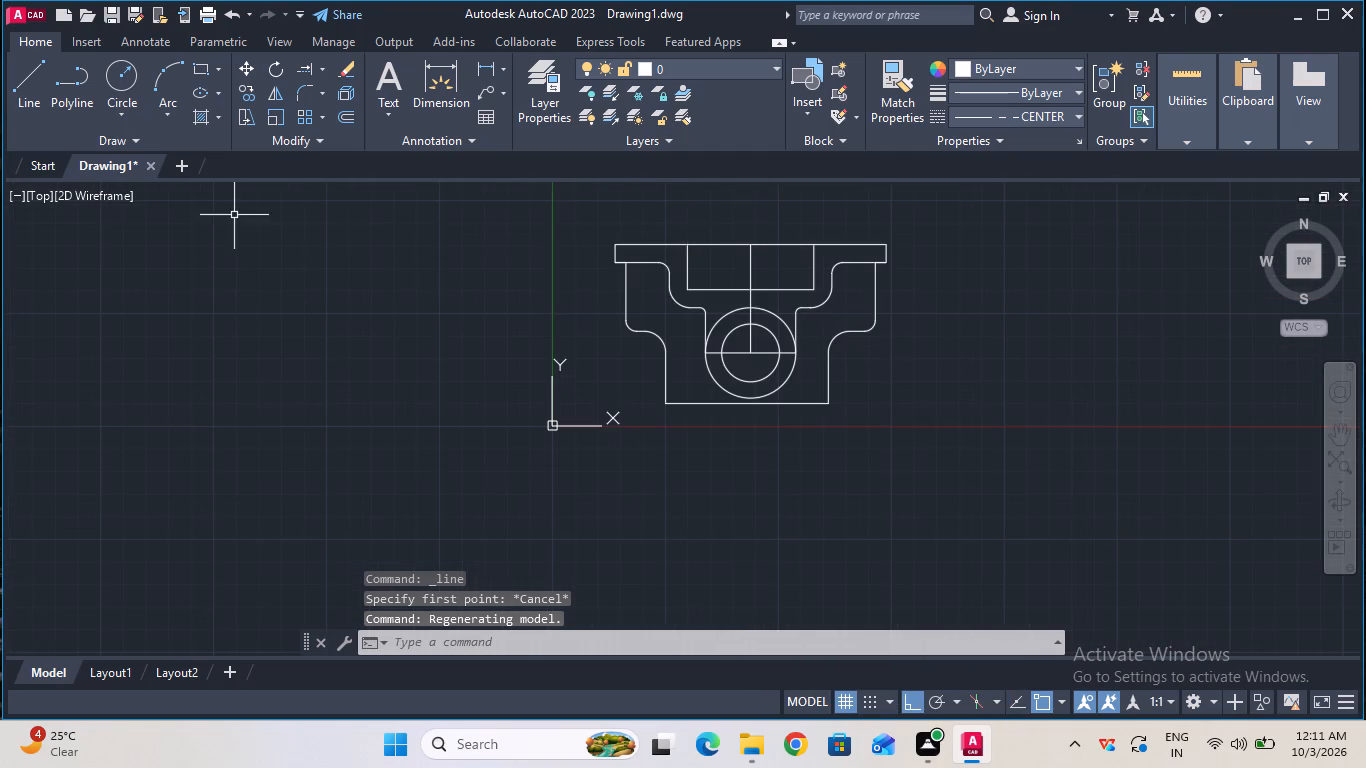
{"action": "left_click", "coordinate": [26, 81]}
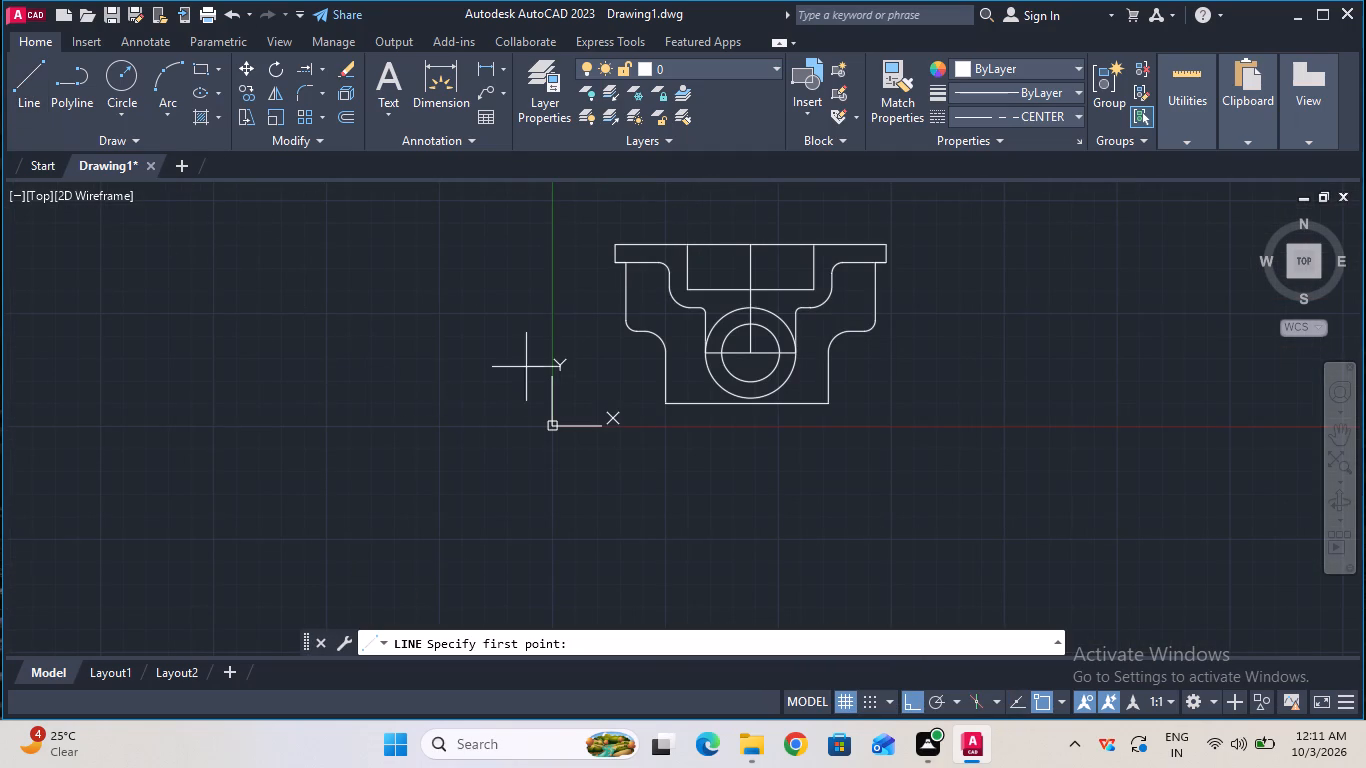
{"action": "left_click", "coordinate": [618, 263]}
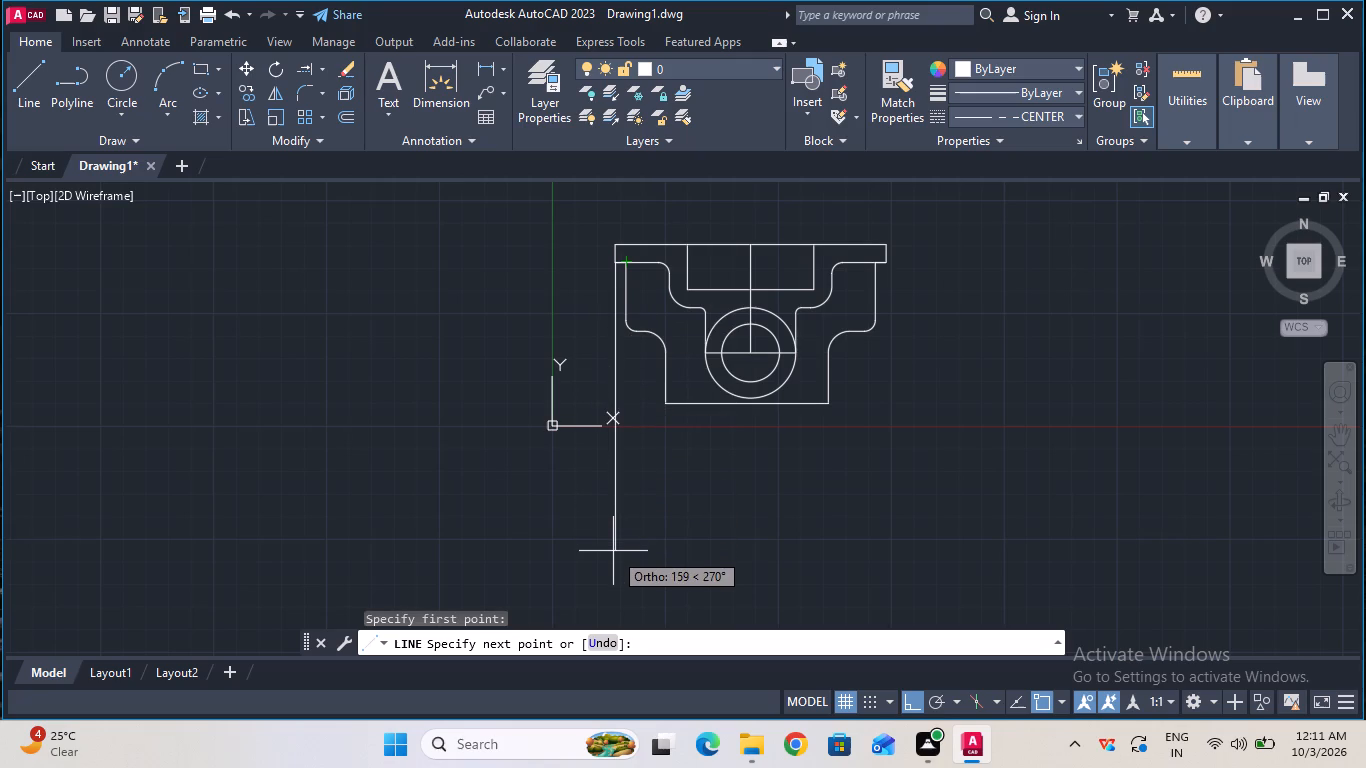
{"action": "left_click", "coordinate": [615, 615]}
{"action": "key", "text": "Escape"}
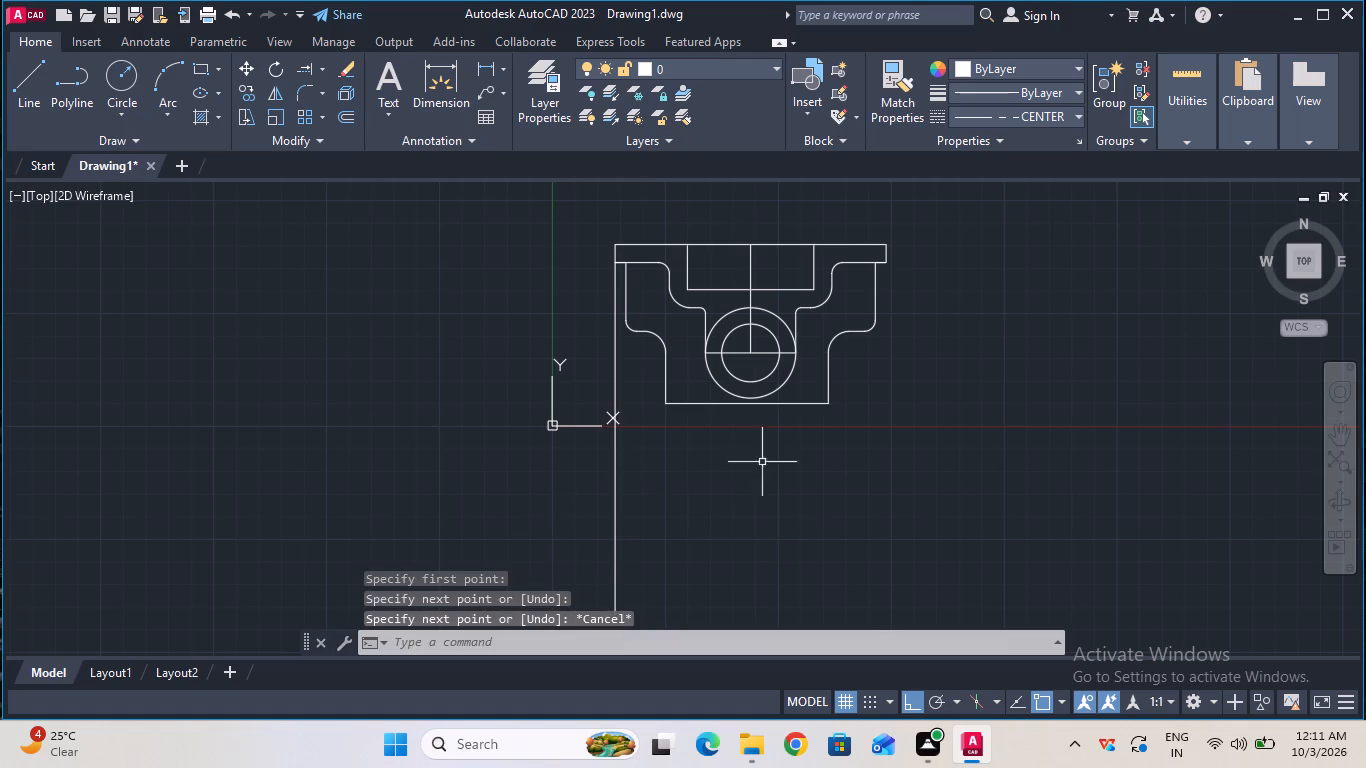
Set the linetype to ByBlock and draw a 150 mm horizontal line rightward from the lower end of the long vertical line.
{"action": "left_click", "coordinate": [1328, 441]}
{"action": "left_click_drag", "start_coordinate": [877, 552], "coordinate": [883, 400]}
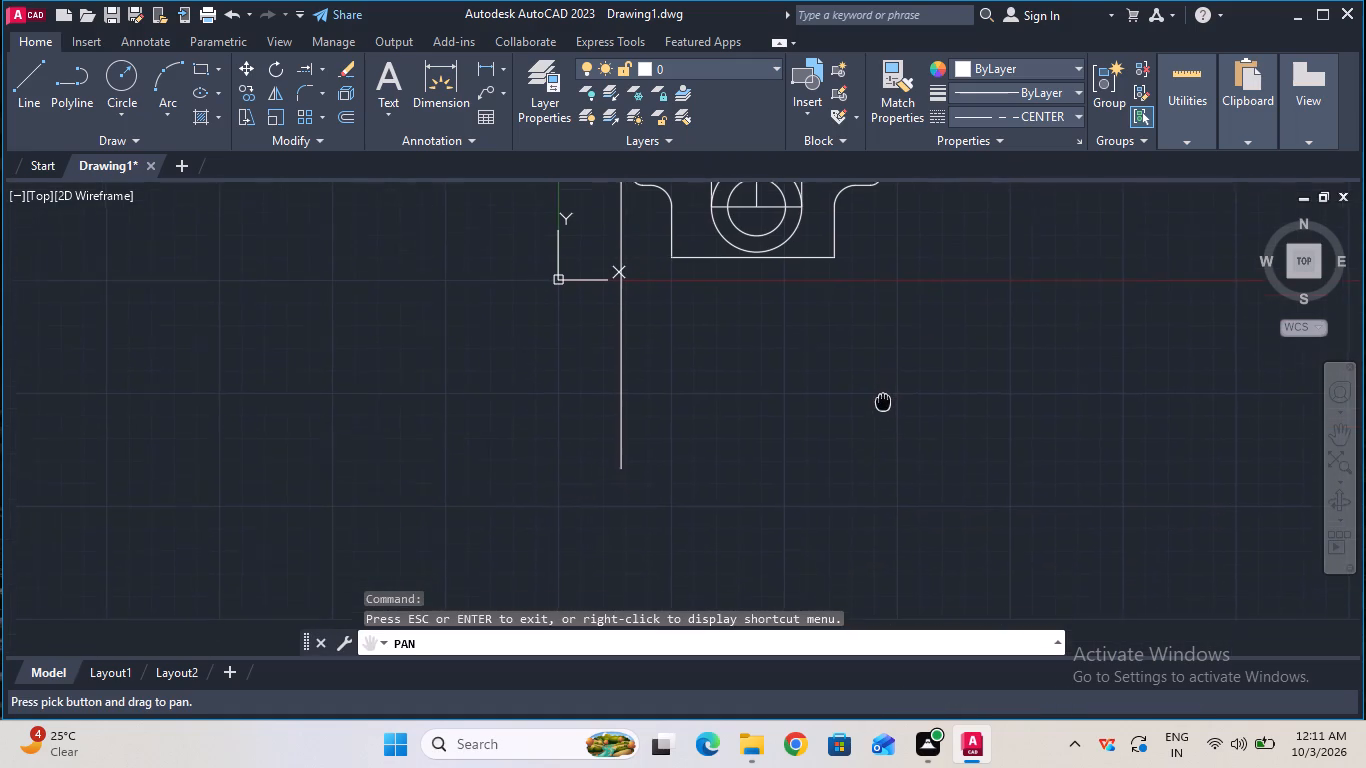
{"action": "left_click_drag", "start_coordinate": [883, 400], "coordinate": [881, 399]}
{"action": "key", "text": "Escape"}
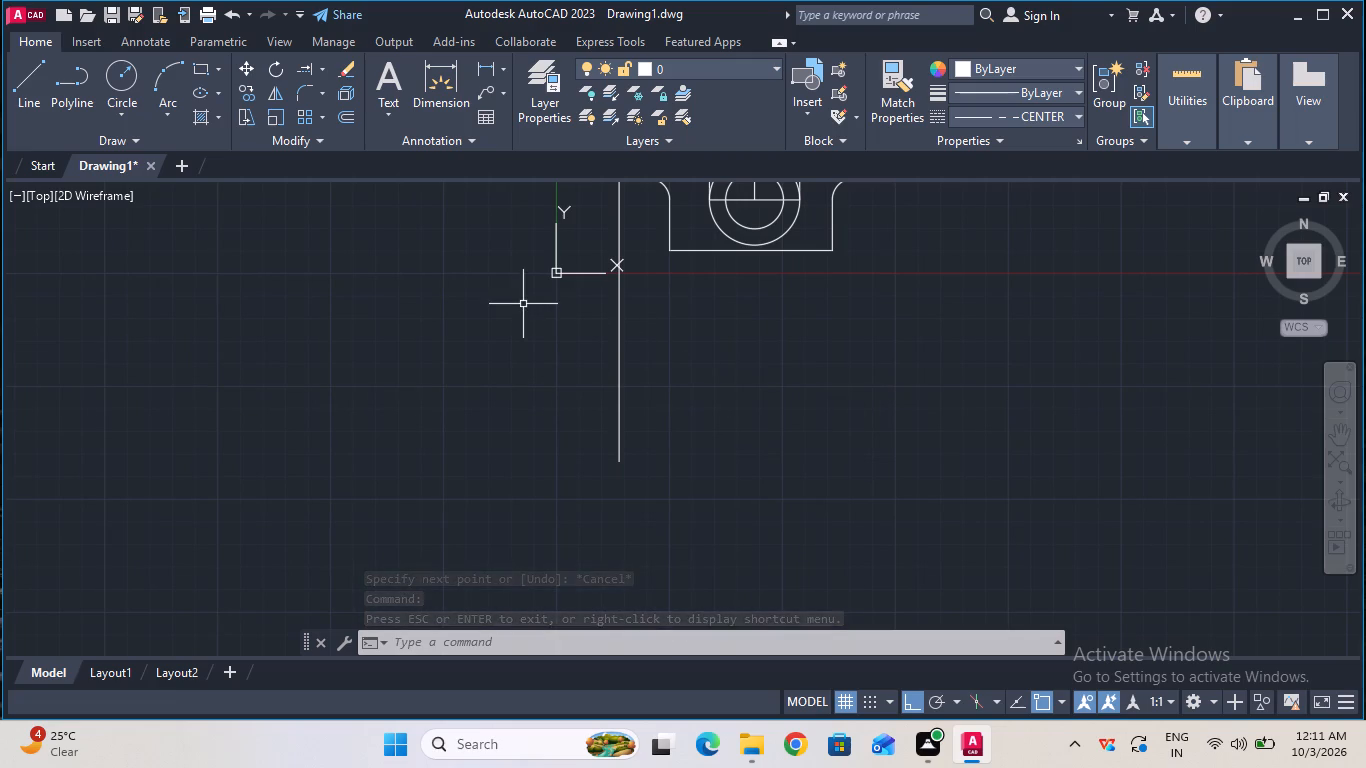
{"action": "double_click", "coordinate": [44, 96]}
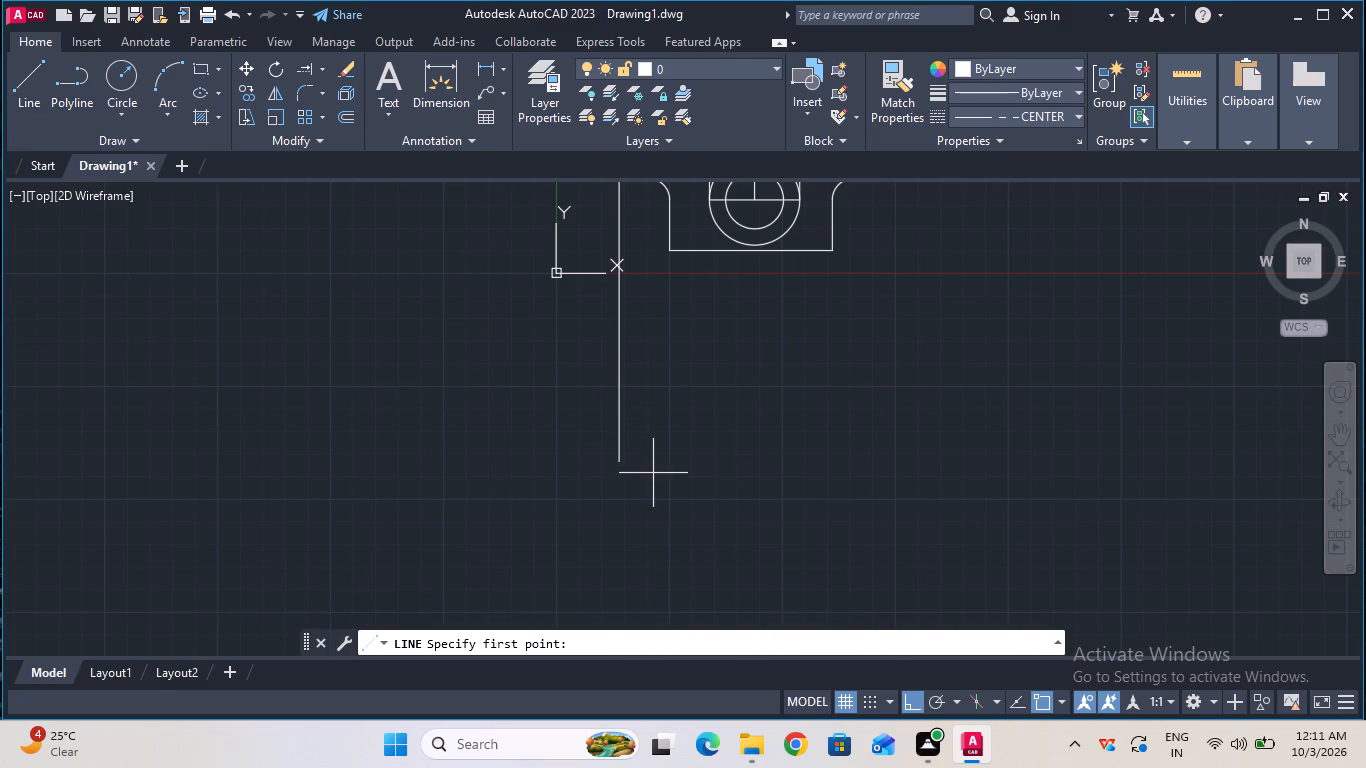
{"action": "double_click", "coordinate": [999, 110]}
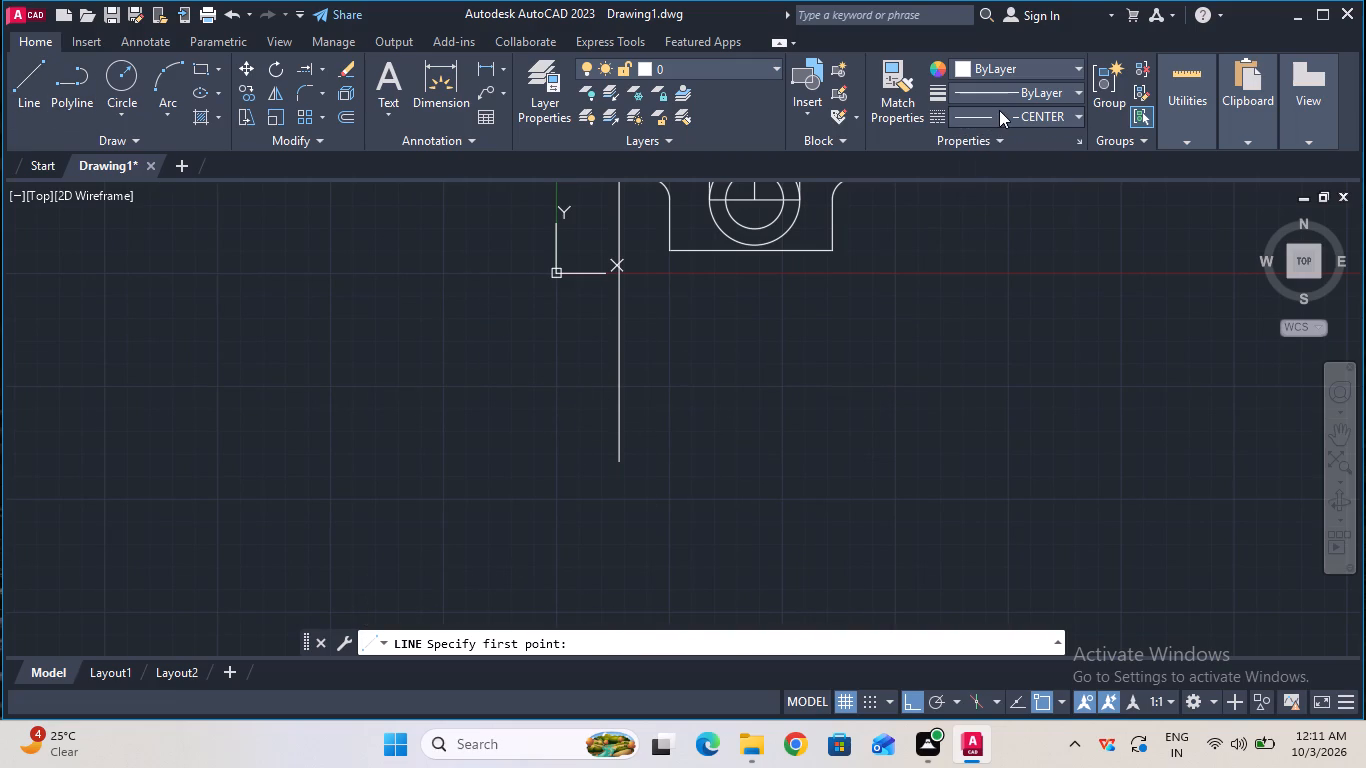
{"action": "left_click", "coordinate": [999, 115]}
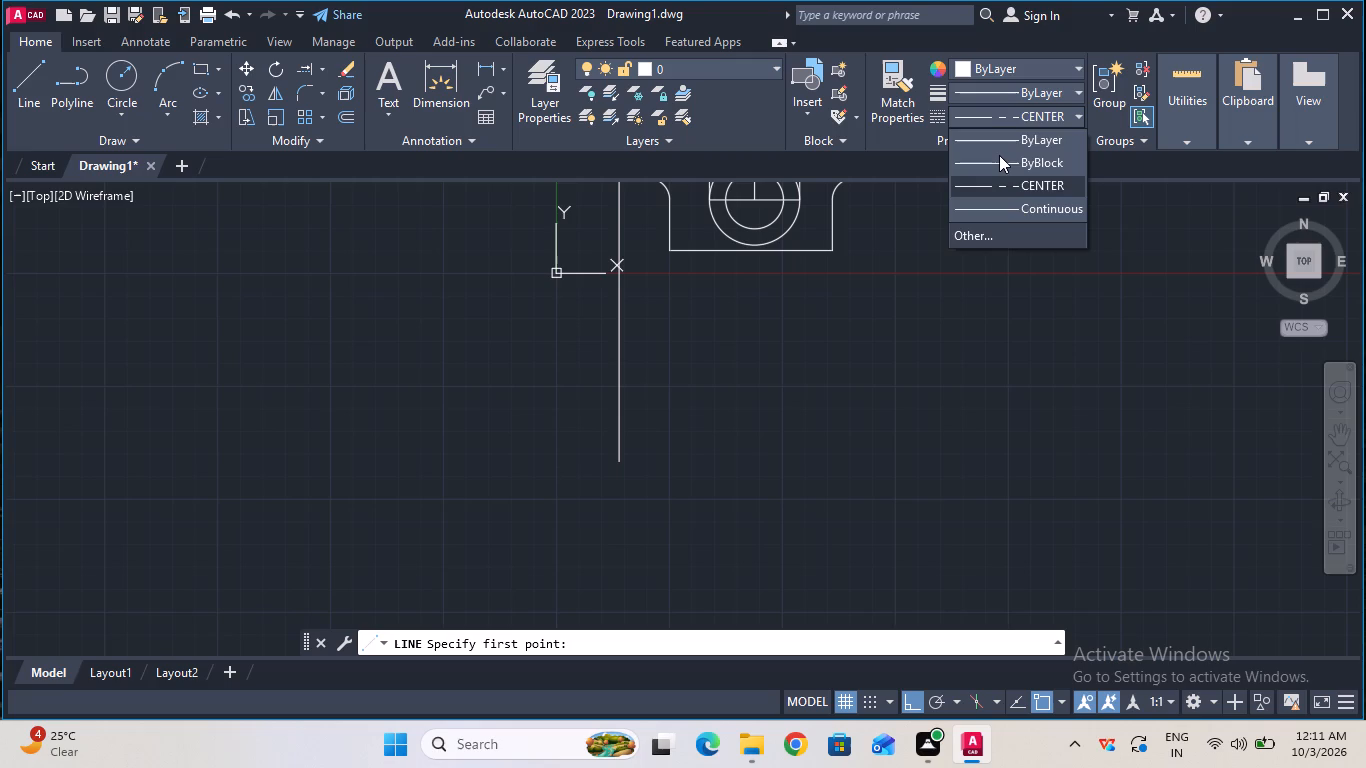
{"action": "left_click", "coordinate": [999, 155]}
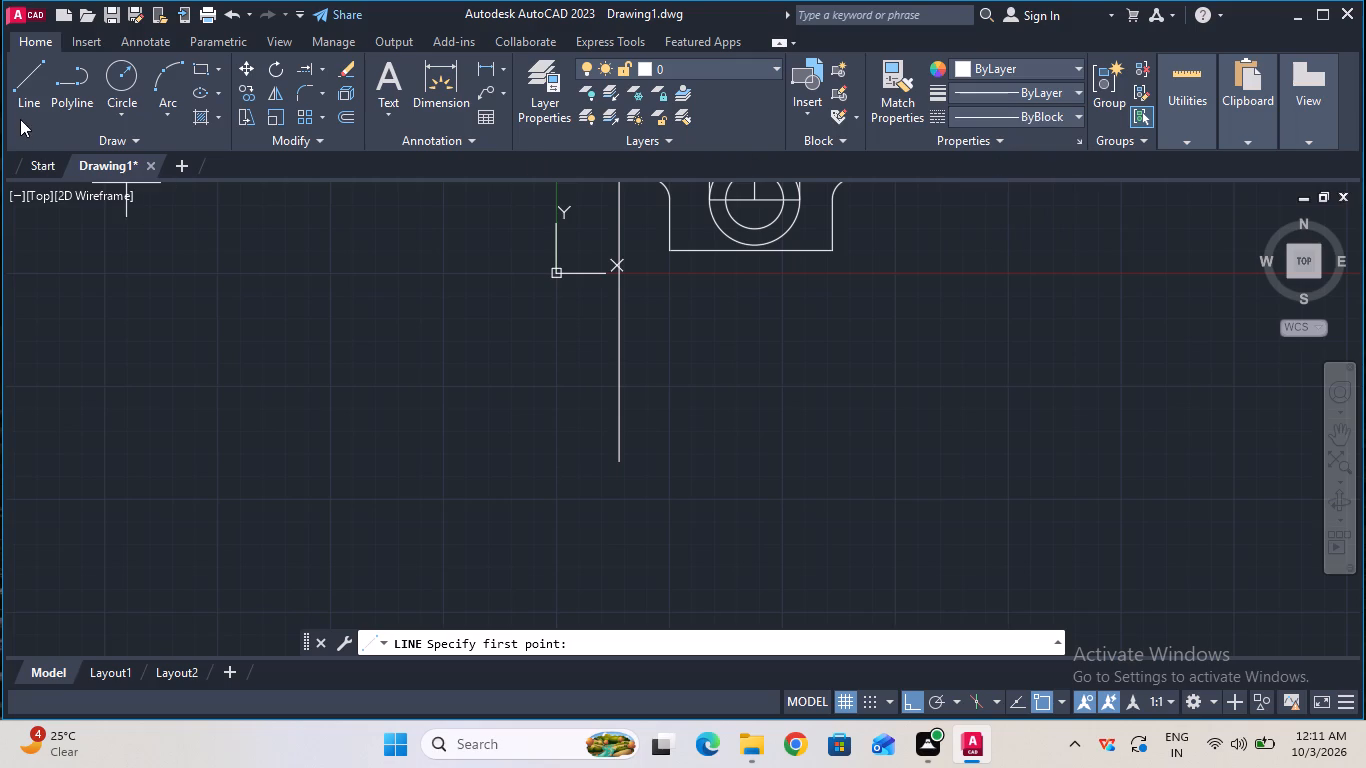
{"action": "left_click", "coordinate": [20, 118]}
{"action": "left_click", "coordinate": [619, 466]}
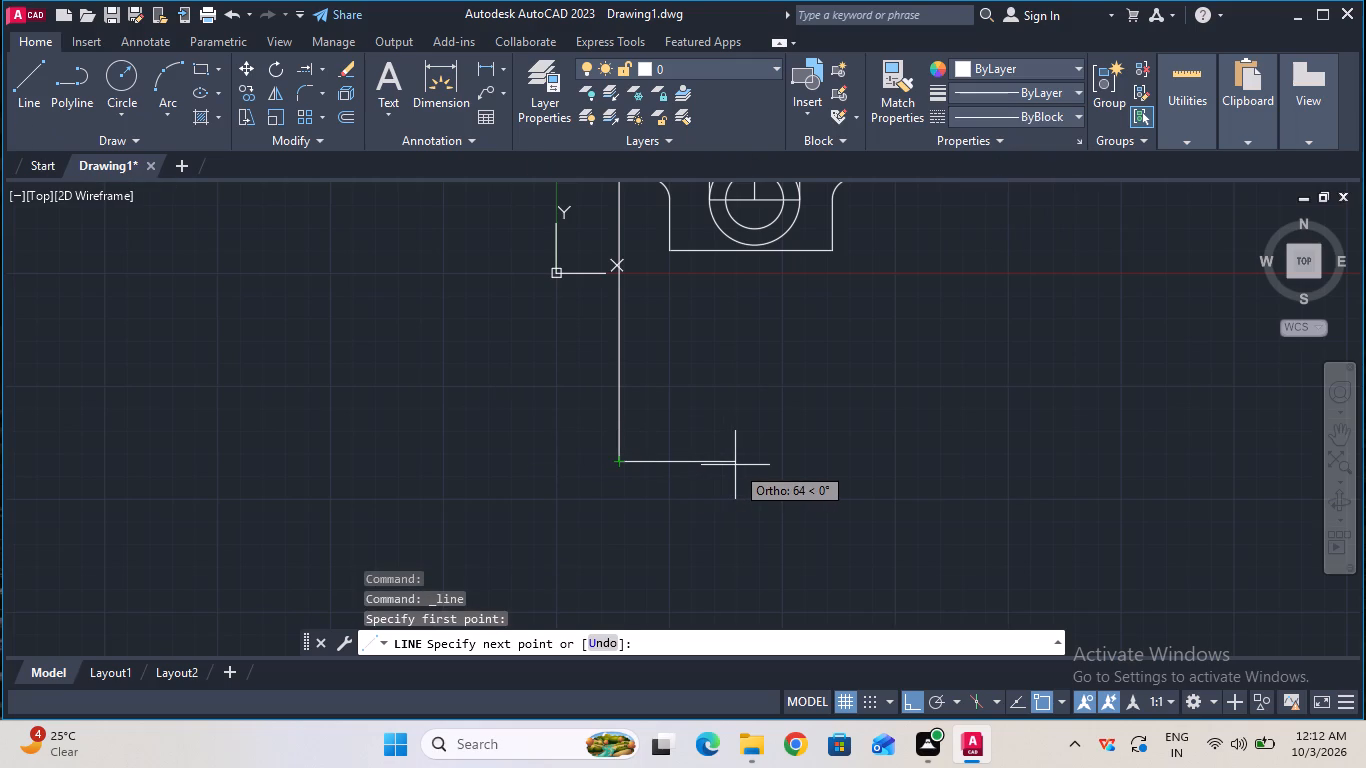
{"action": "key", "text": "1"}
{"action": "type", "text": "50"}
{"action": "key", "text": "Return"}
{"action": "key", "text": "Escape"}
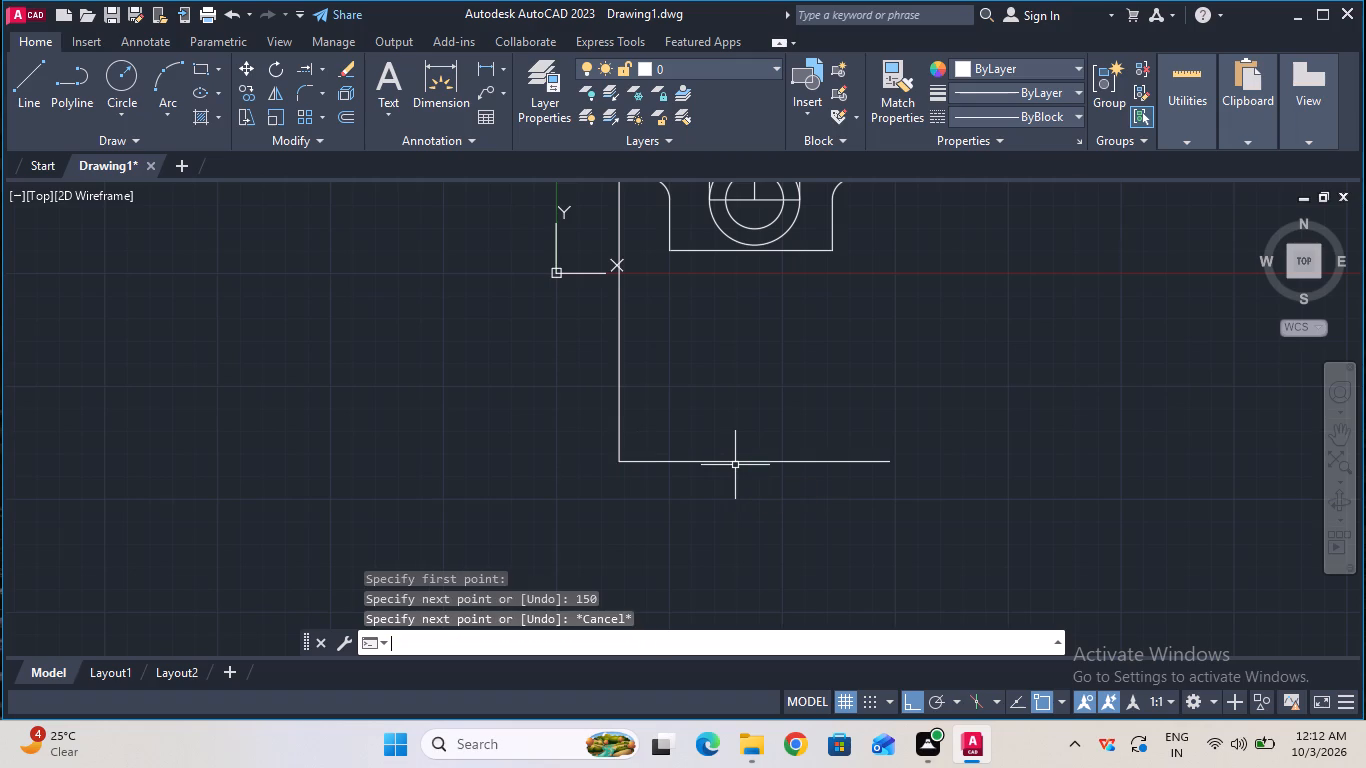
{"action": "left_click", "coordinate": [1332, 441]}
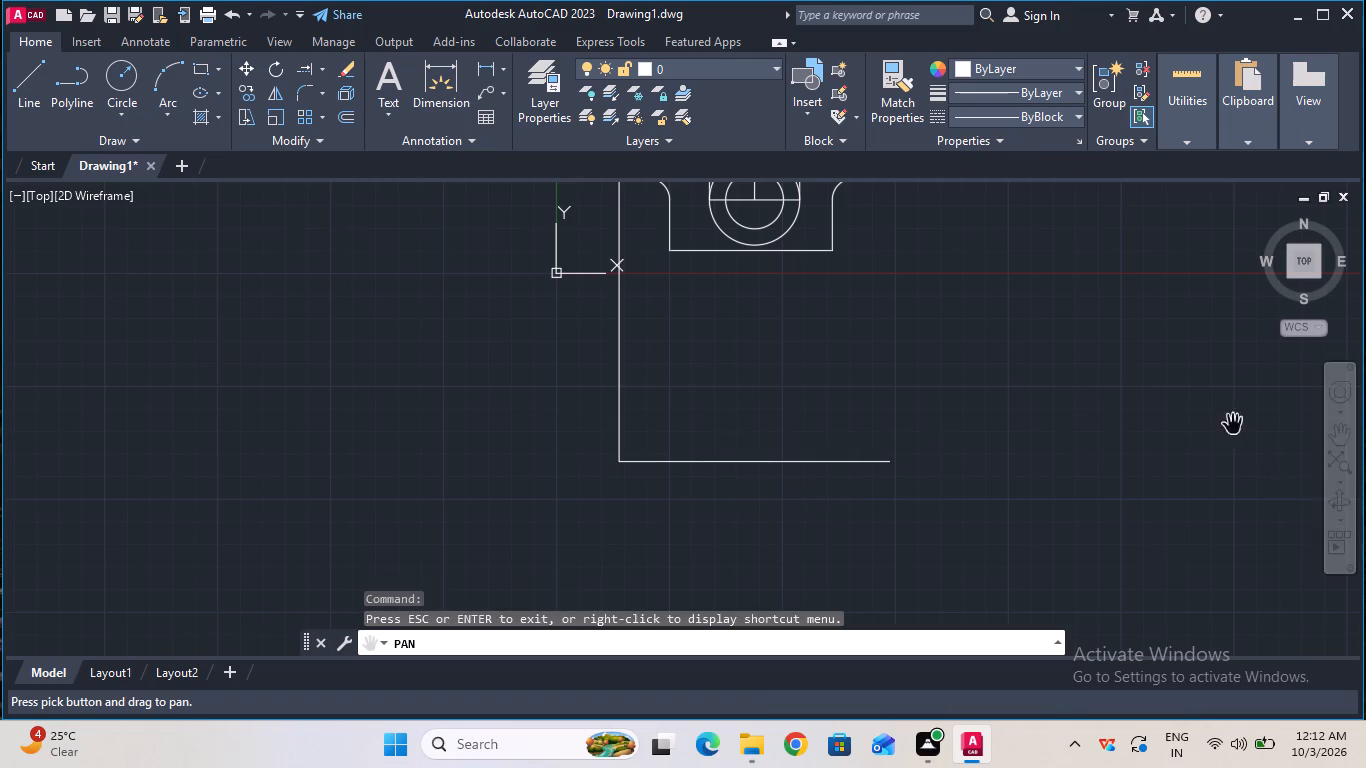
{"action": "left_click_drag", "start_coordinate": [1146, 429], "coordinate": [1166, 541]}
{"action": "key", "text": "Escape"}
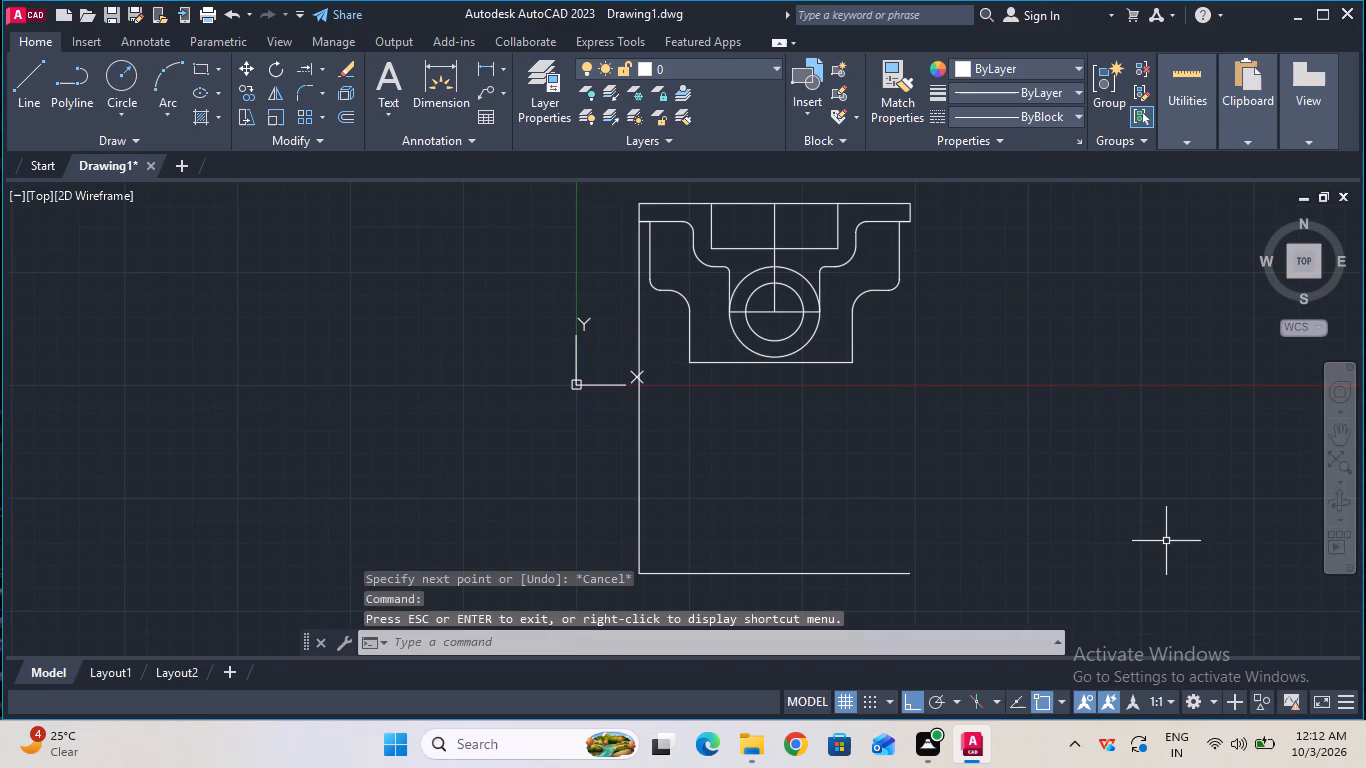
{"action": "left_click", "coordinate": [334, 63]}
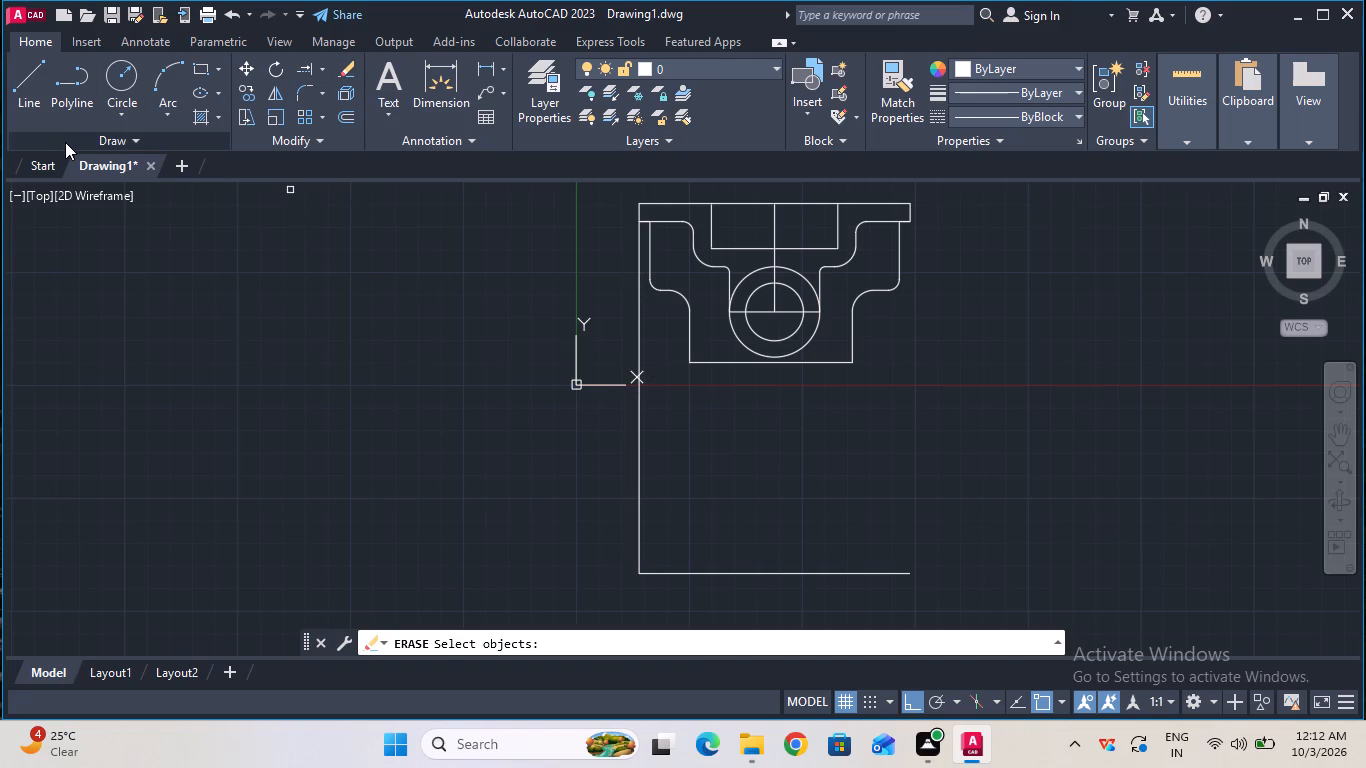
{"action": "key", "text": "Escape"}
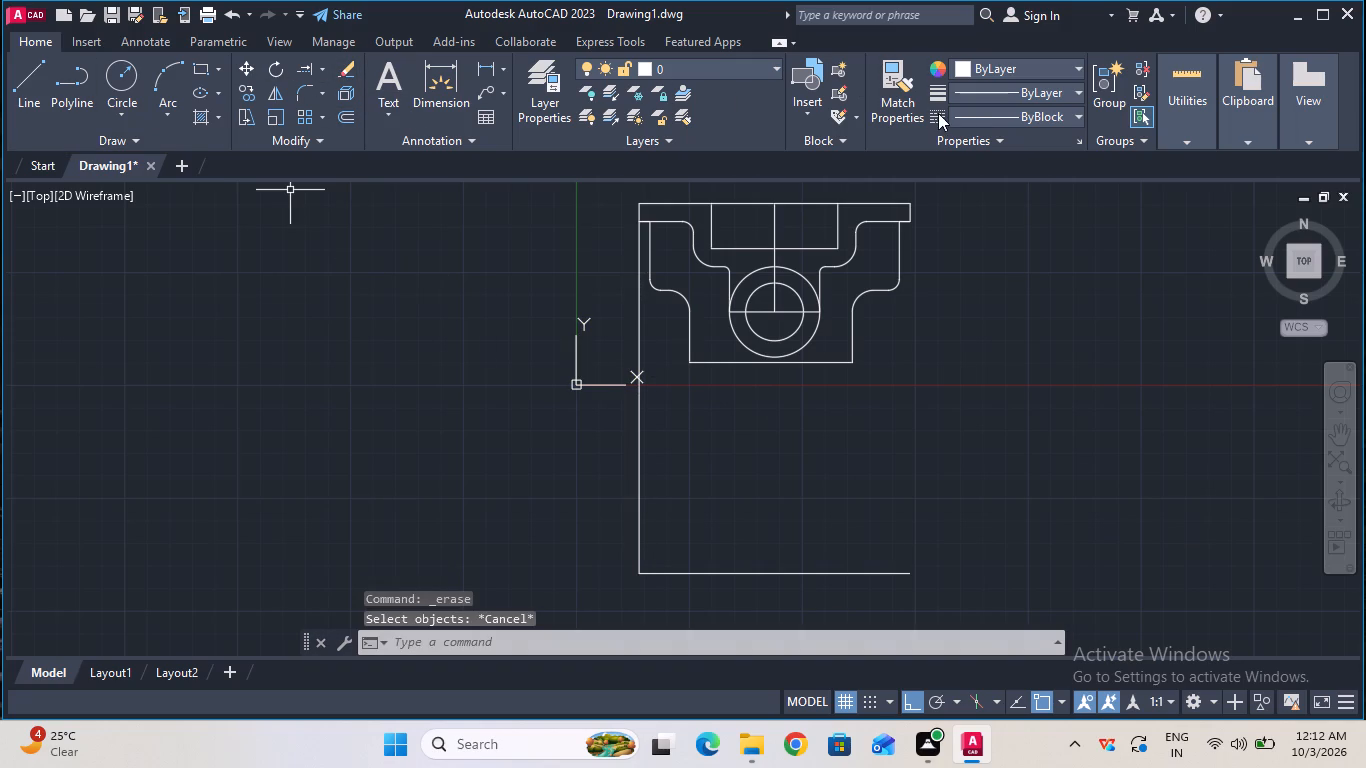
Set the current linetype to CENTER.
{"action": "left_click", "coordinate": [980, 119]}
{"action": "left_click", "coordinate": [1005, 189]}
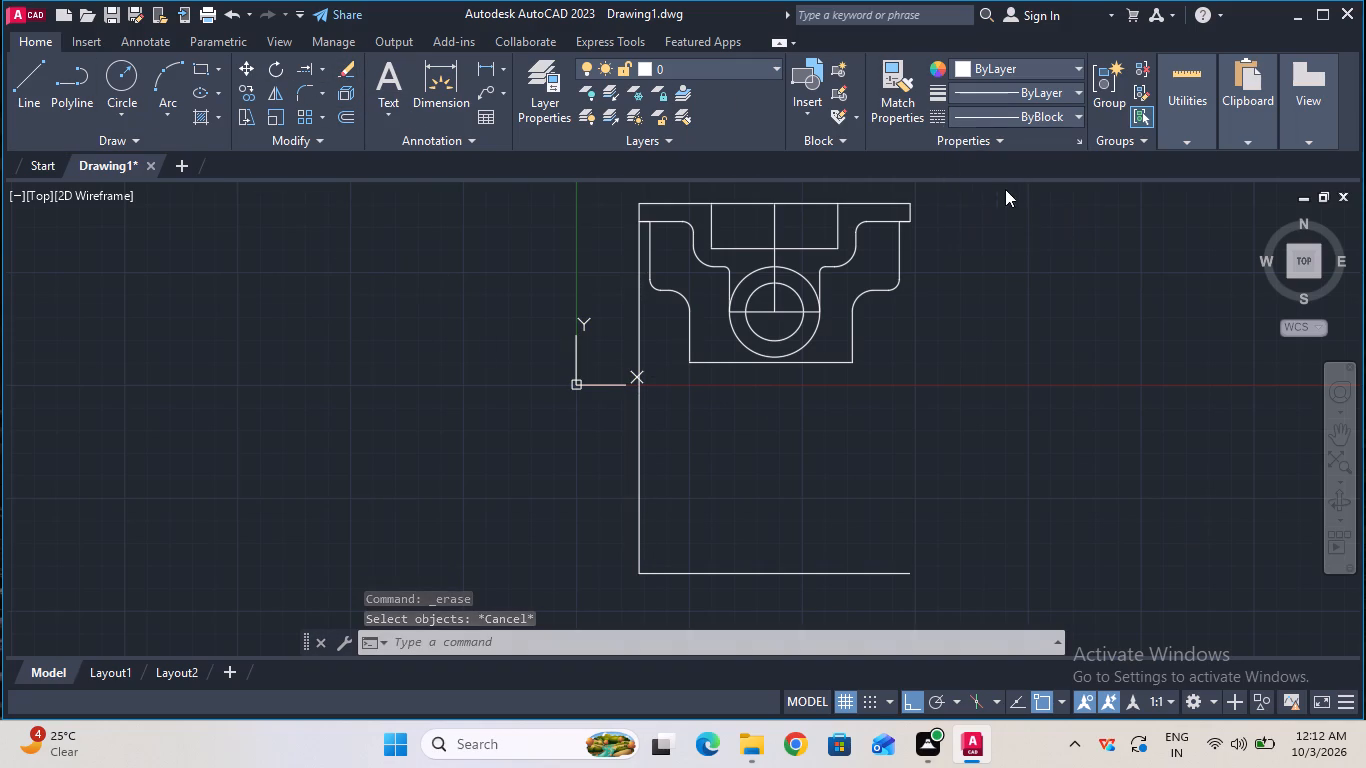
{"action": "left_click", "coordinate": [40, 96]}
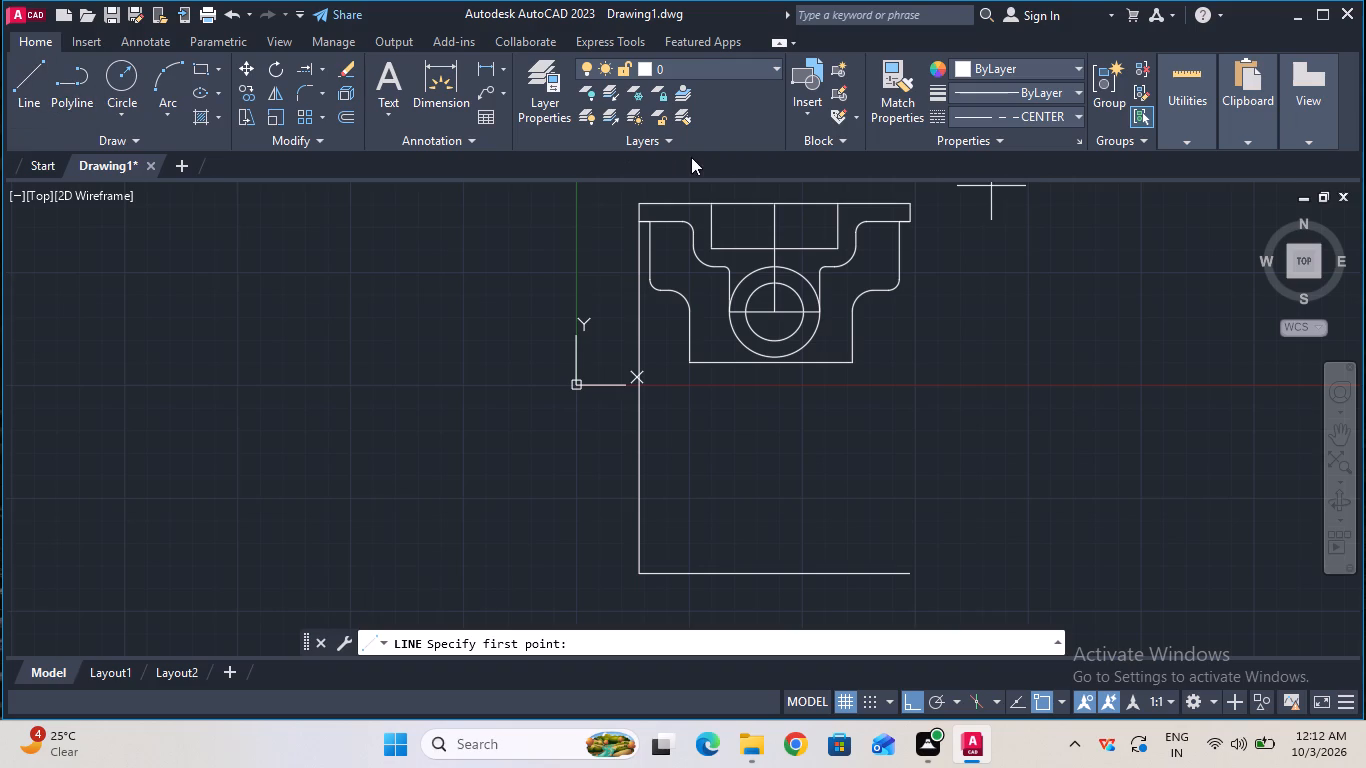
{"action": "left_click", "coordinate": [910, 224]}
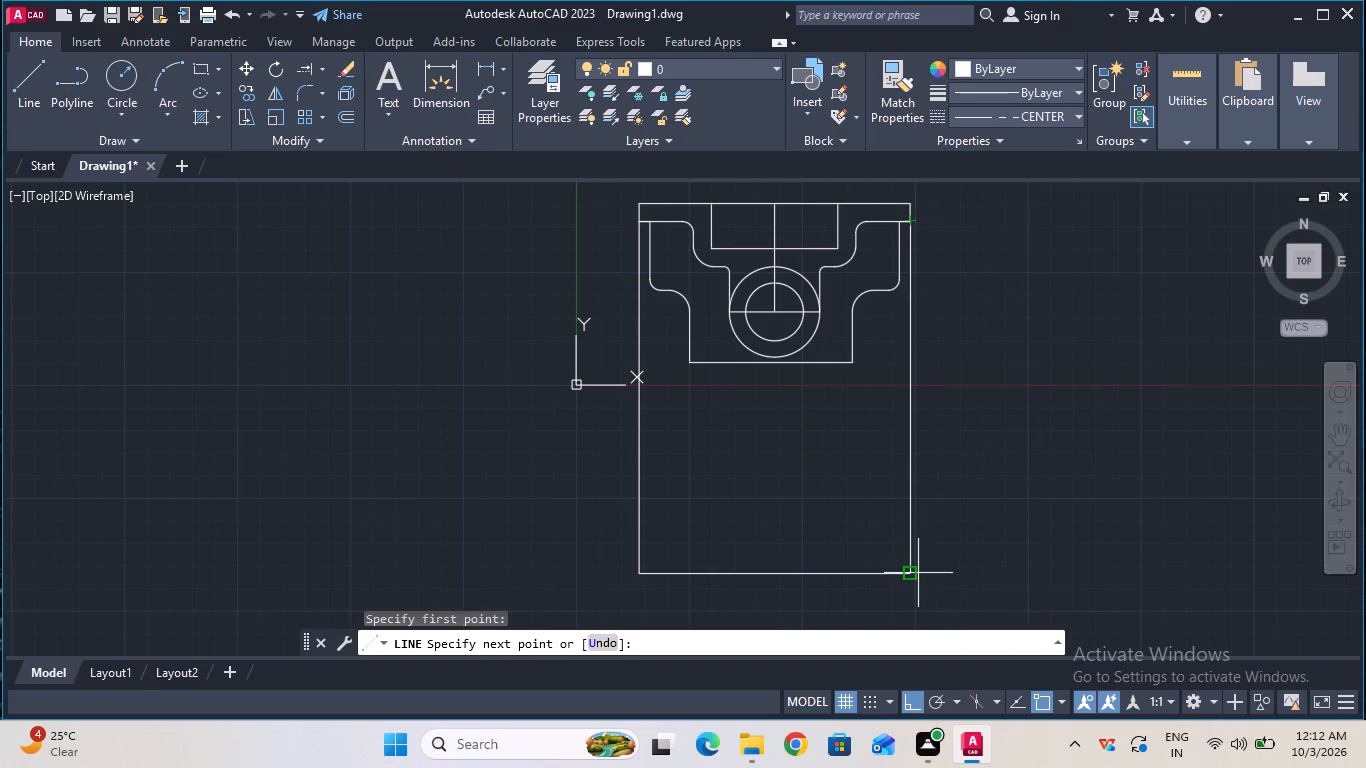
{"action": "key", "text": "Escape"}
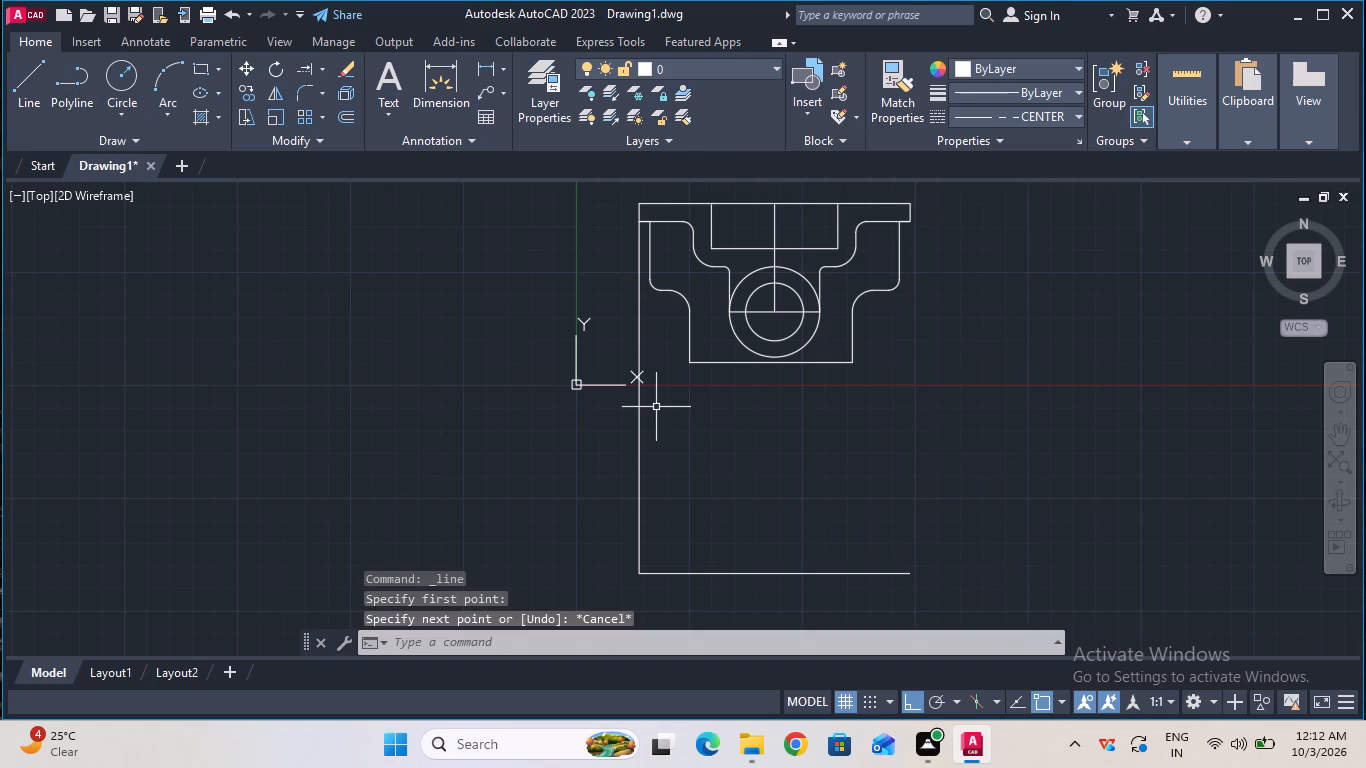
Erase the long vertical line running down from the top flange's lower left corner to the lower horizontal line.
{"action": "left_click", "coordinate": [344, 62]}
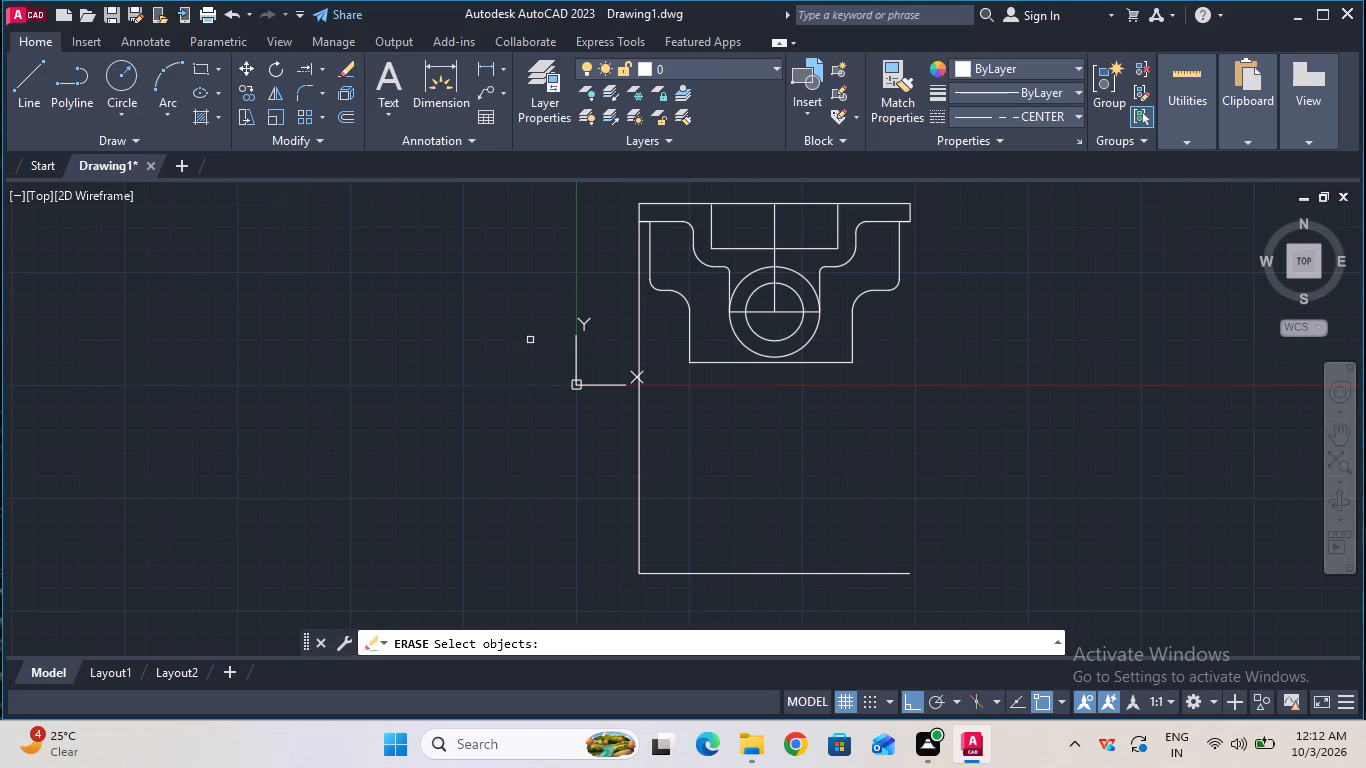
{"action": "left_click_drag", "start_coordinate": [591, 424], "coordinate": [658, 434]}
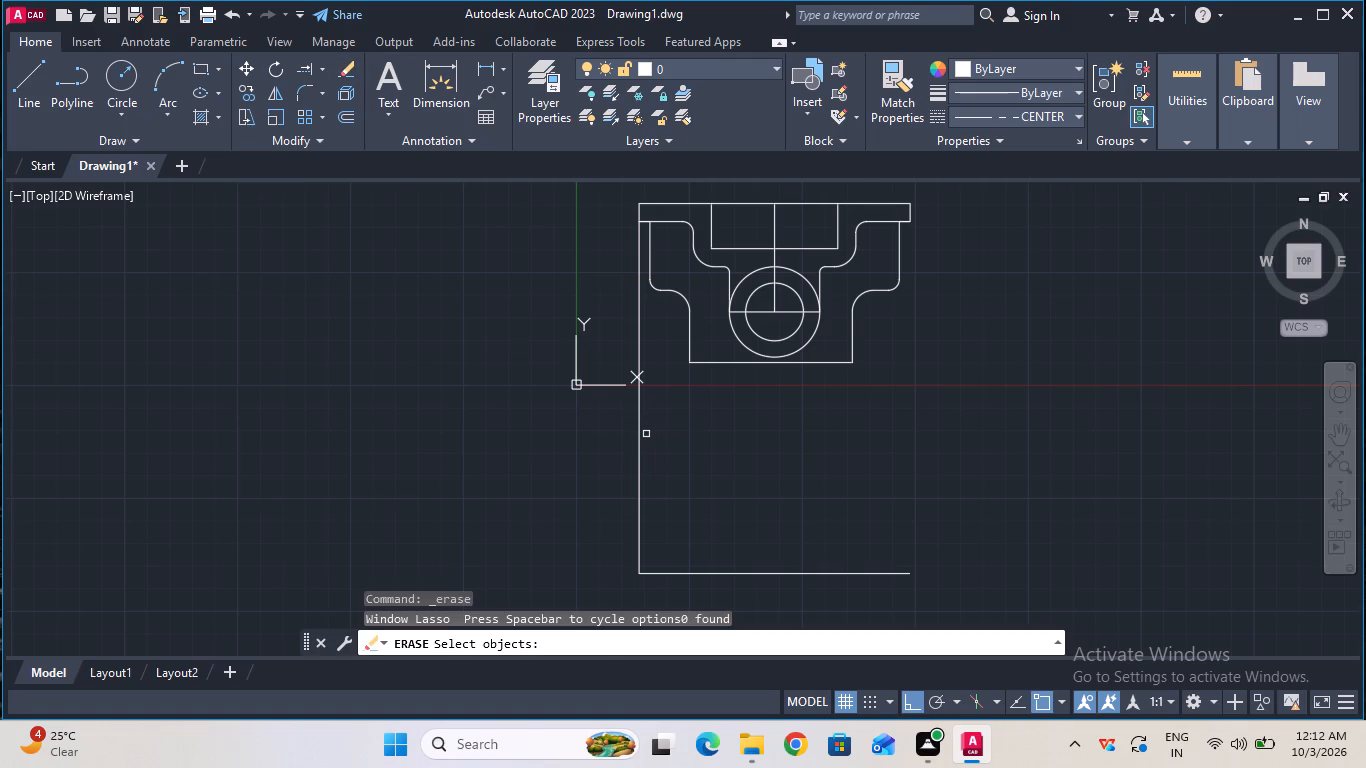
{"action": "left_click", "coordinate": [637, 434]}
{"action": "key", "text": "Return"}
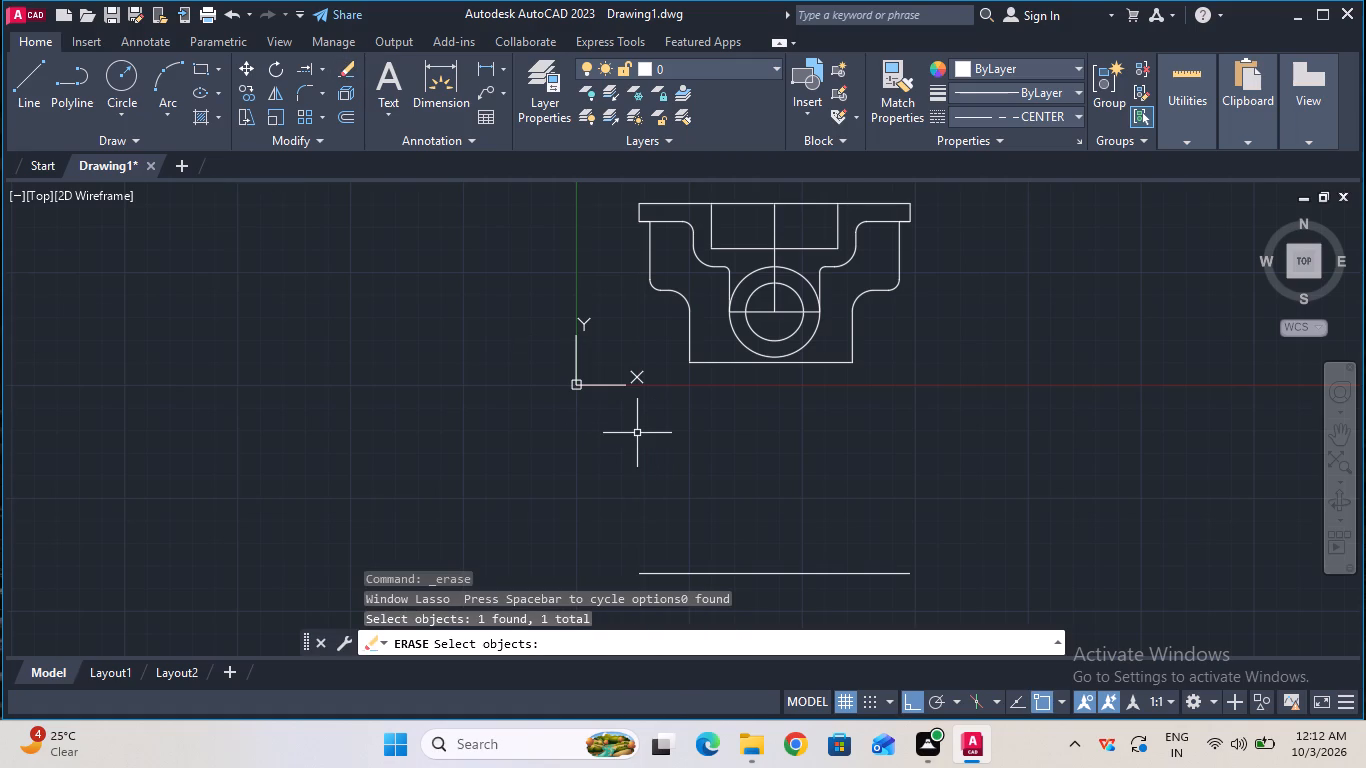
{"action": "key", "text": "Escape"}
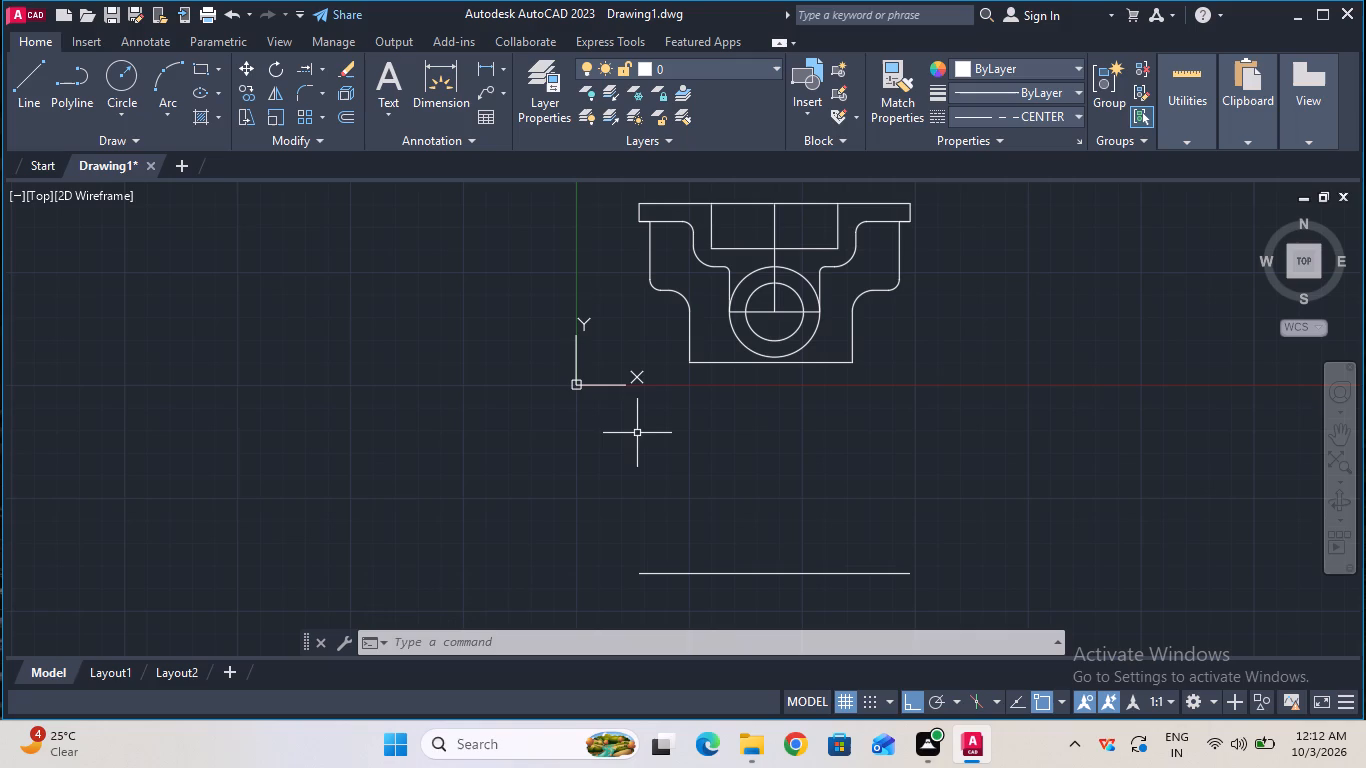
Draw a 10 mm vertical line upward from the left end of the lower horizontal base line.
{"action": "left_click", "coordinate": [11, 107]}
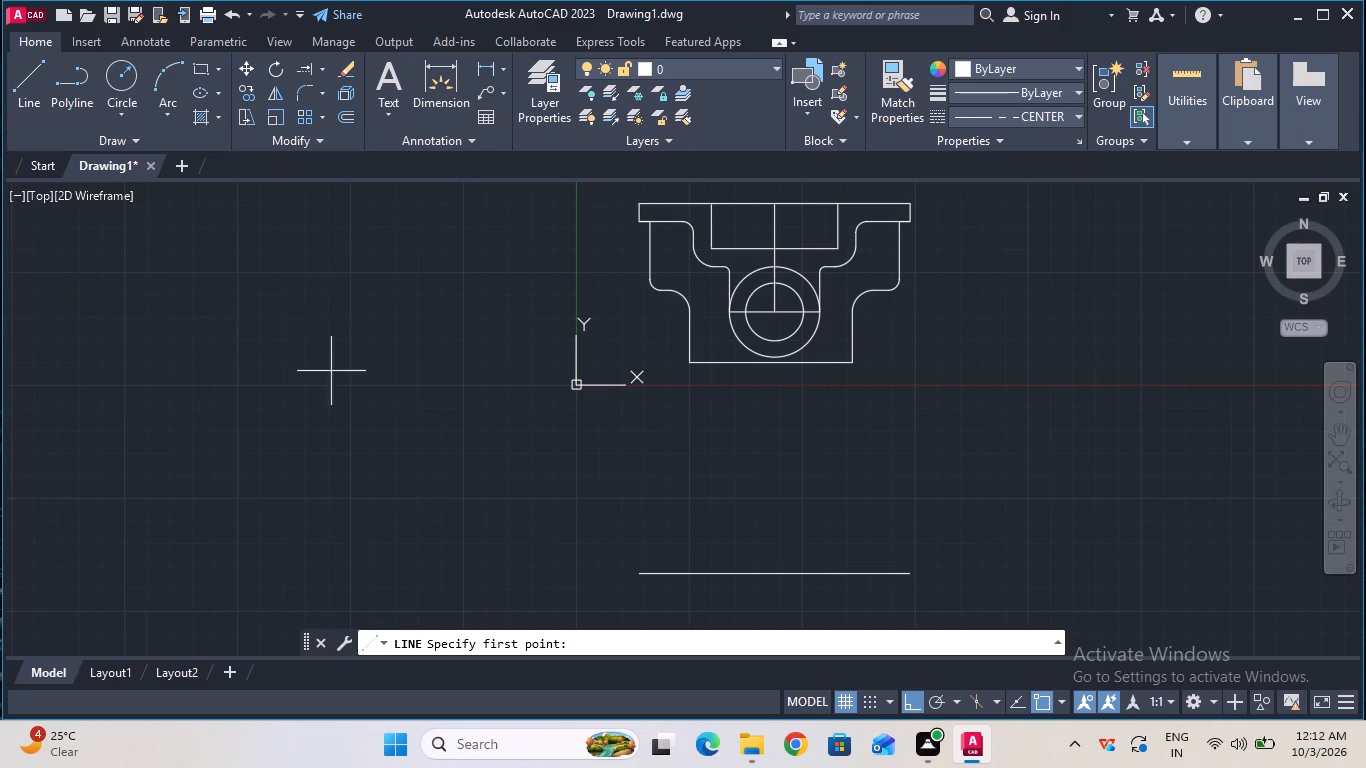
{"action": "left_click", "coordinate": [640, 571]}
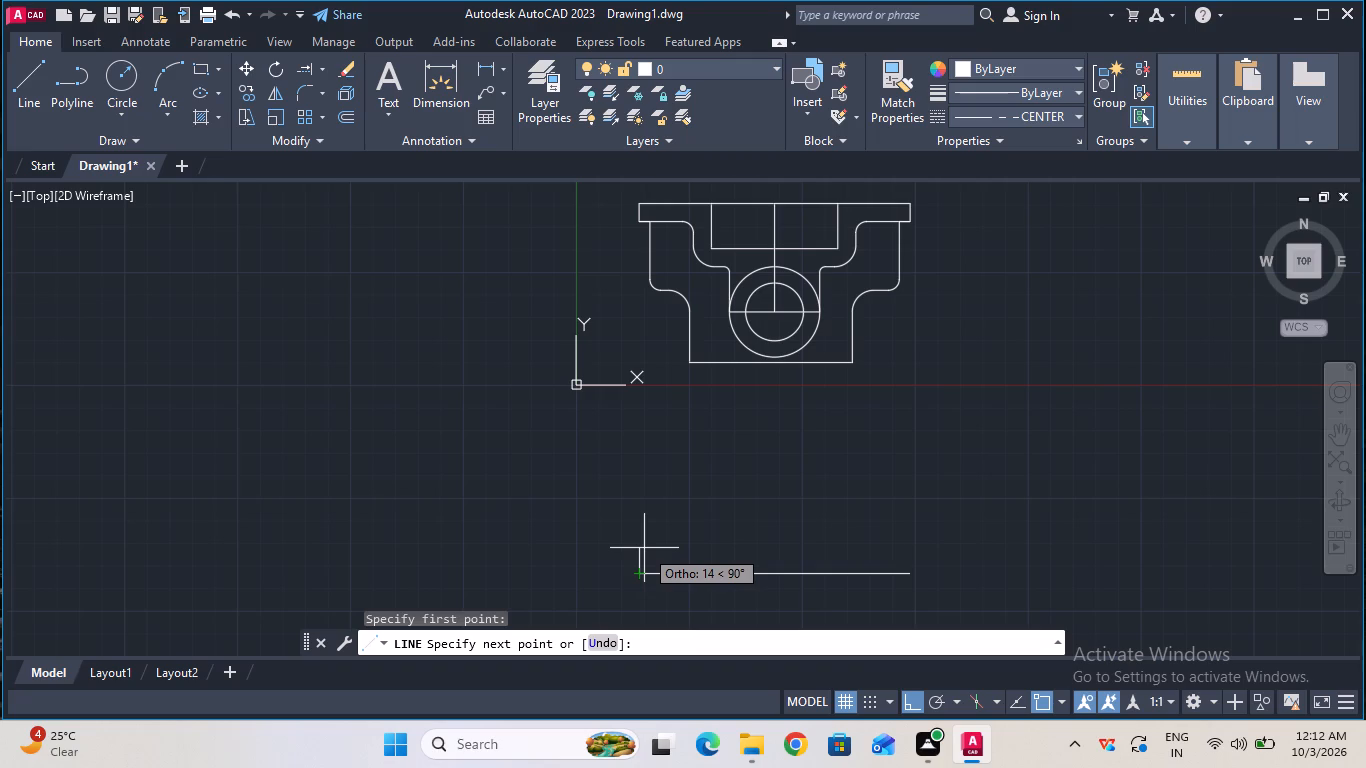
{"action": "type", "text": "10"}
{"action": "key", "text": "Return"}
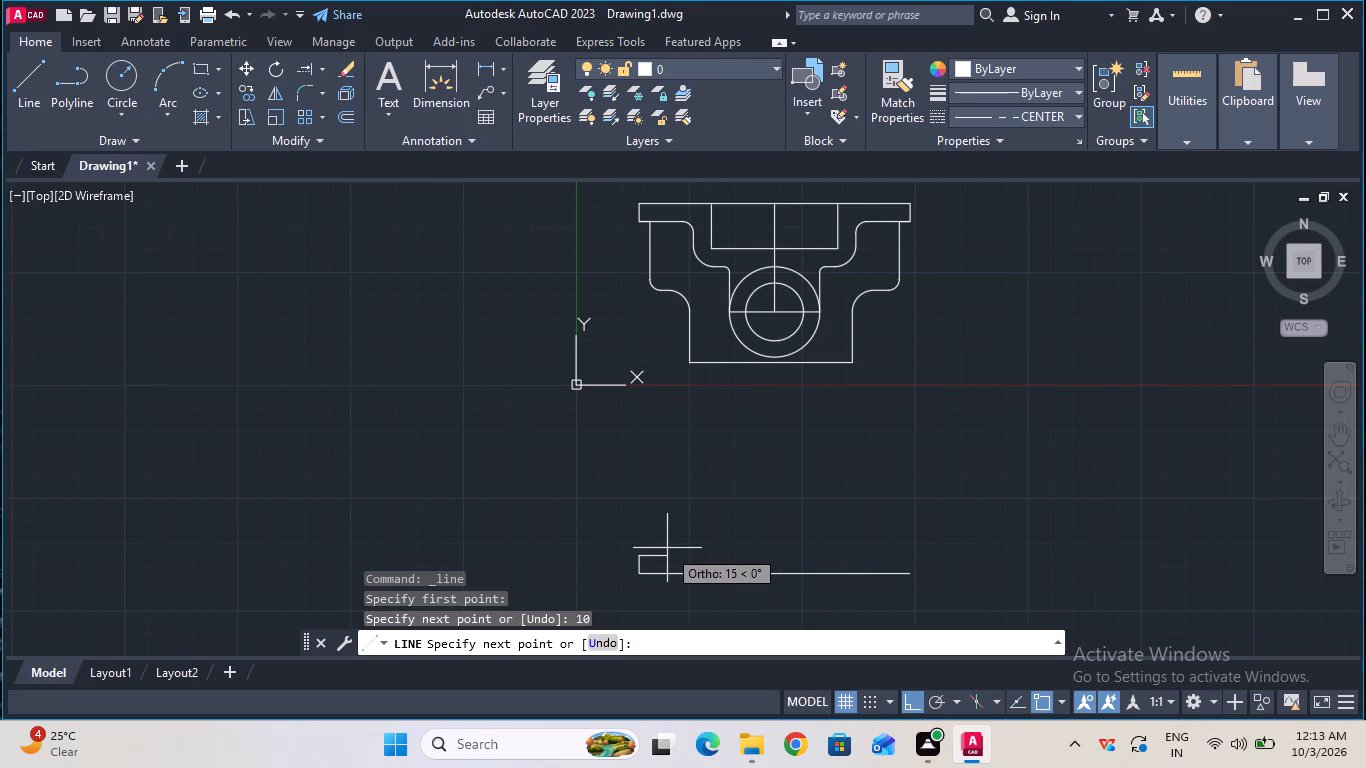
{"action": "key", "text": "Escape"}
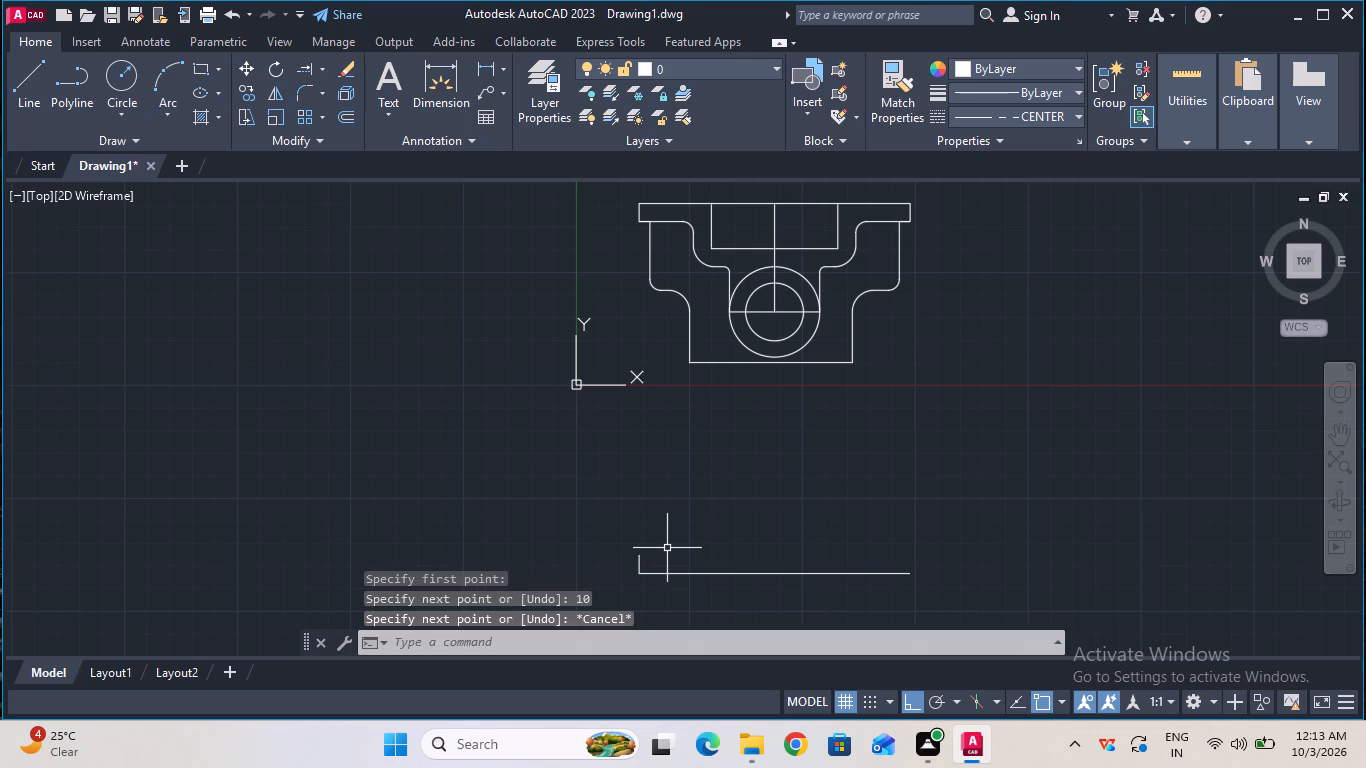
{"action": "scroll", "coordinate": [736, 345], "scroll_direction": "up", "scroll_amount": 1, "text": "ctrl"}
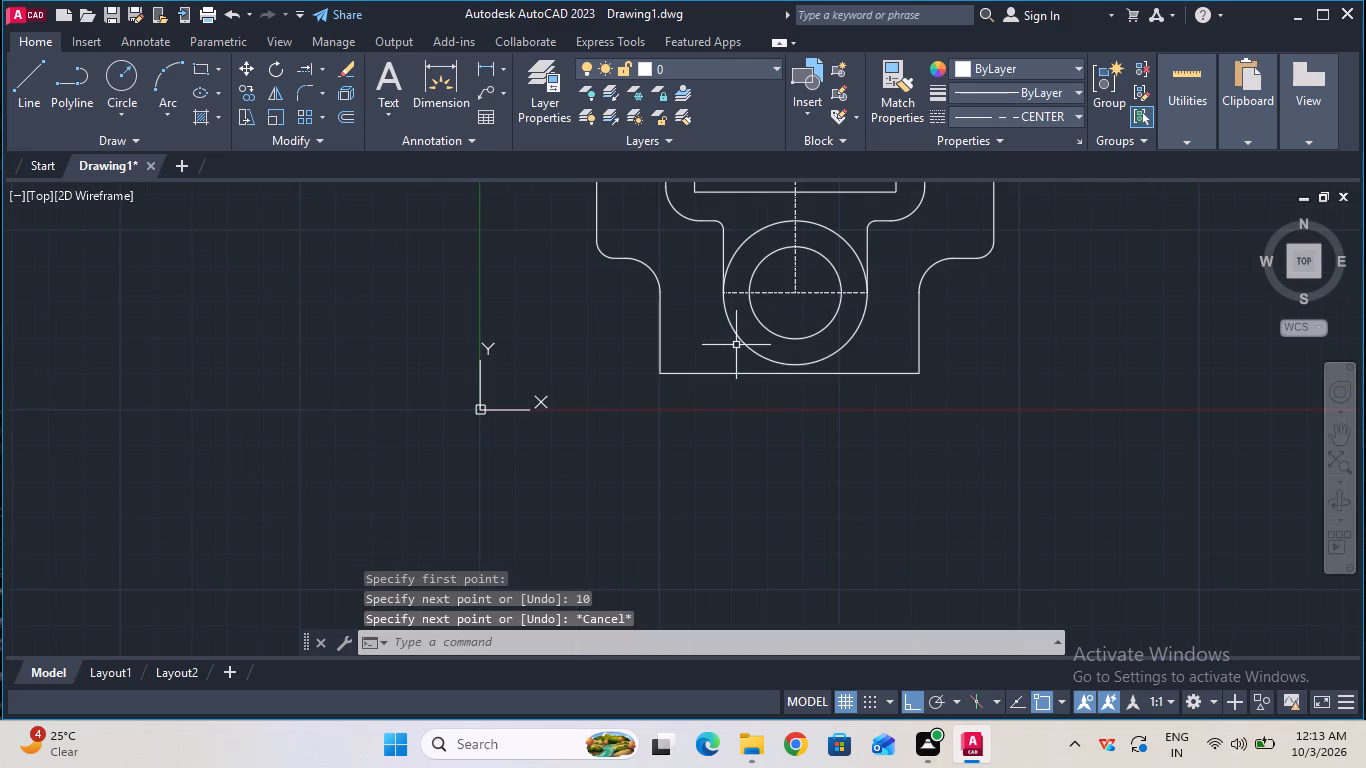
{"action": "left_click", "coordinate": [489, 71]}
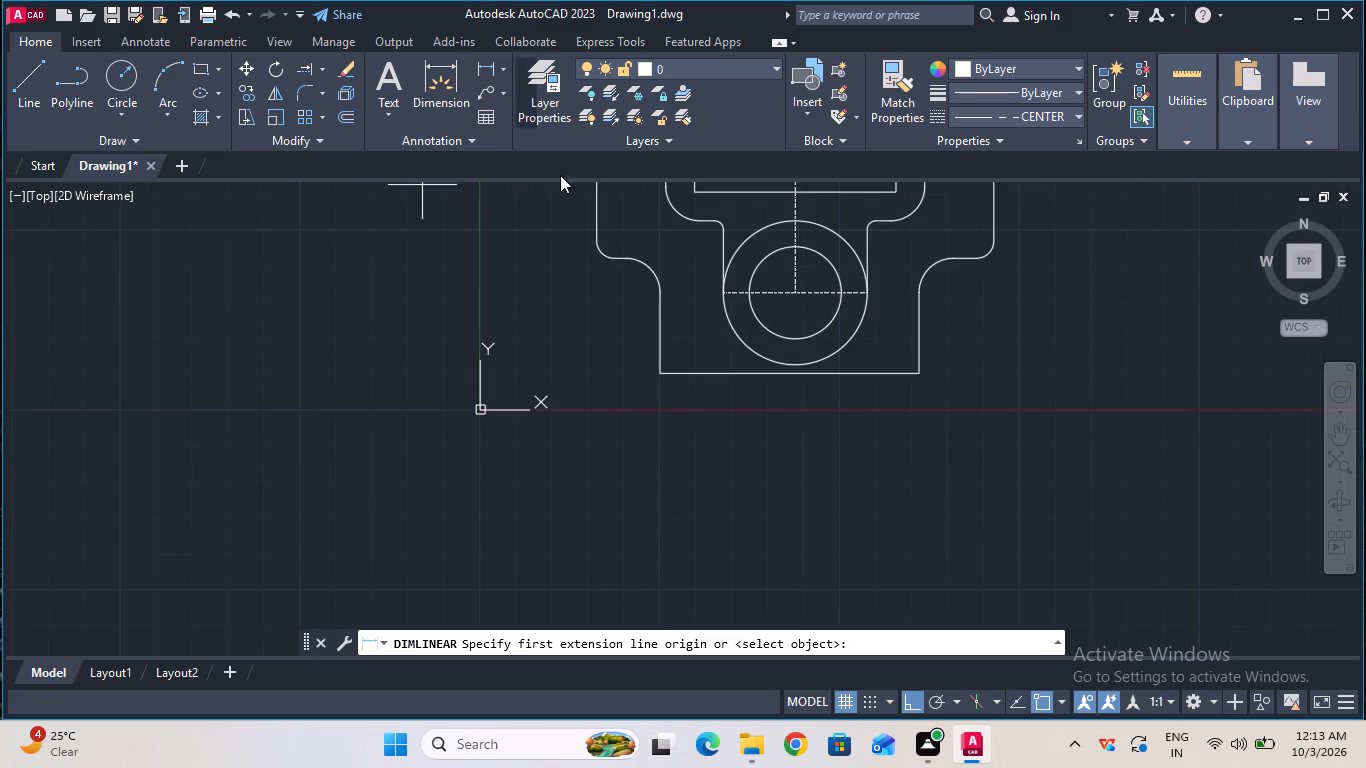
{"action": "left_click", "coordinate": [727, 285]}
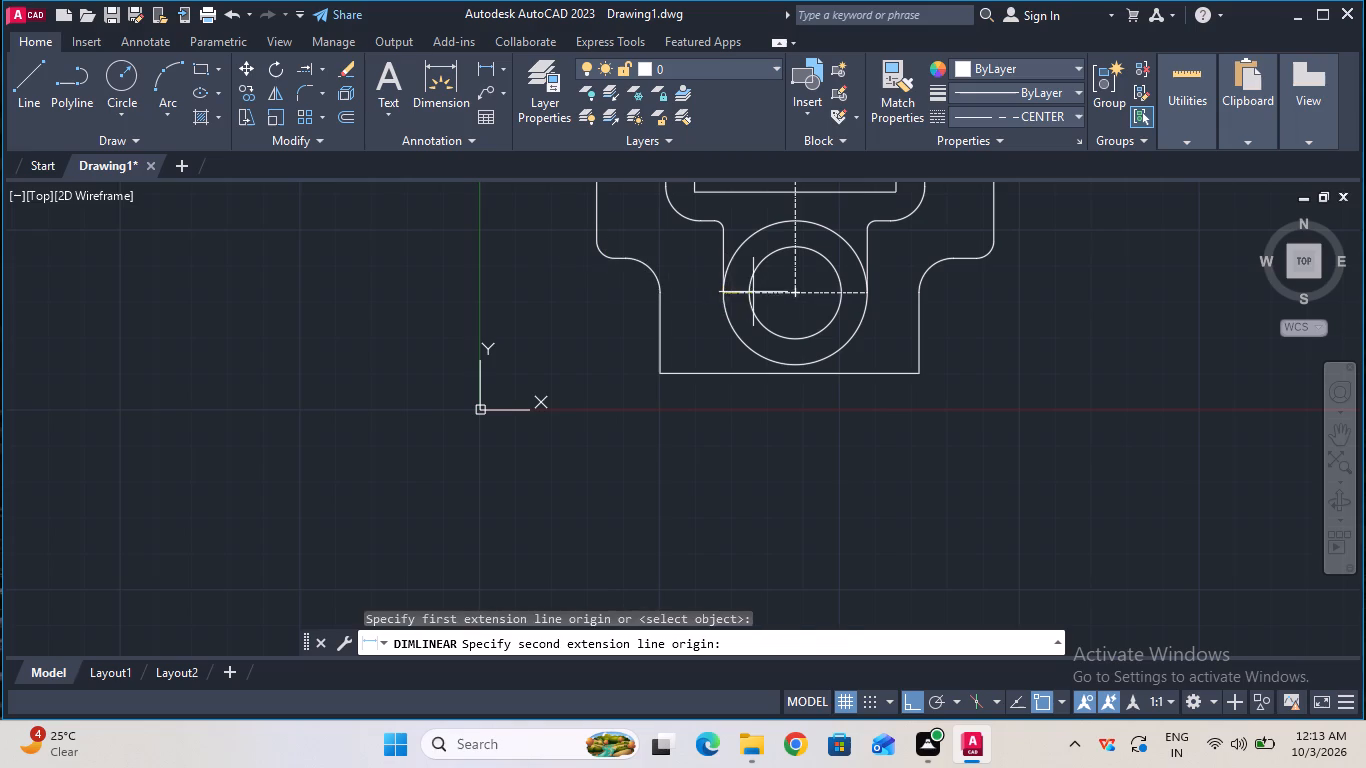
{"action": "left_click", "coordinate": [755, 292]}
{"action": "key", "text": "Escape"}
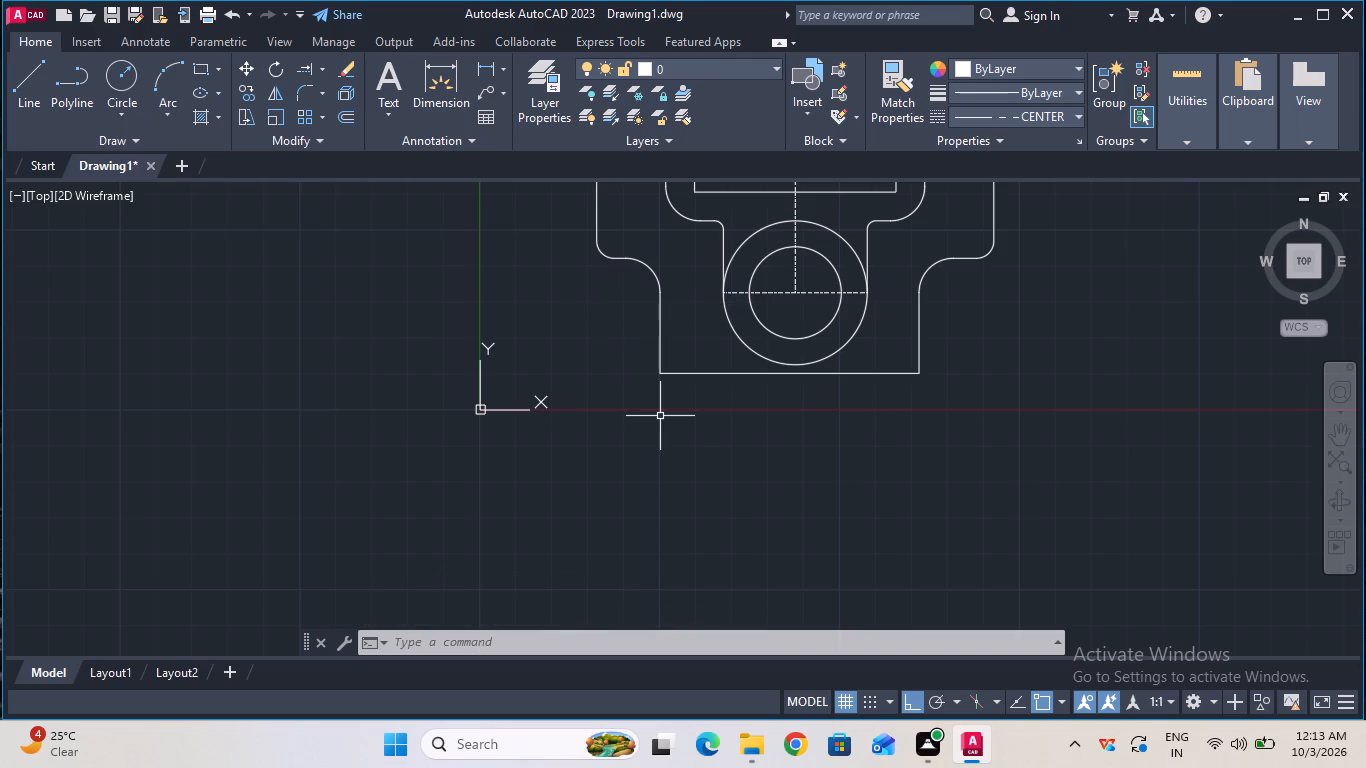
Draw a 50 mm horizontal line rightward from the upper end of the short vertical line at the base's left end.
{"action": "scroll", "coordinate": [681, 424], "scroll_direction": "down", "scroll_amount": 2, "text": "ctrl"}
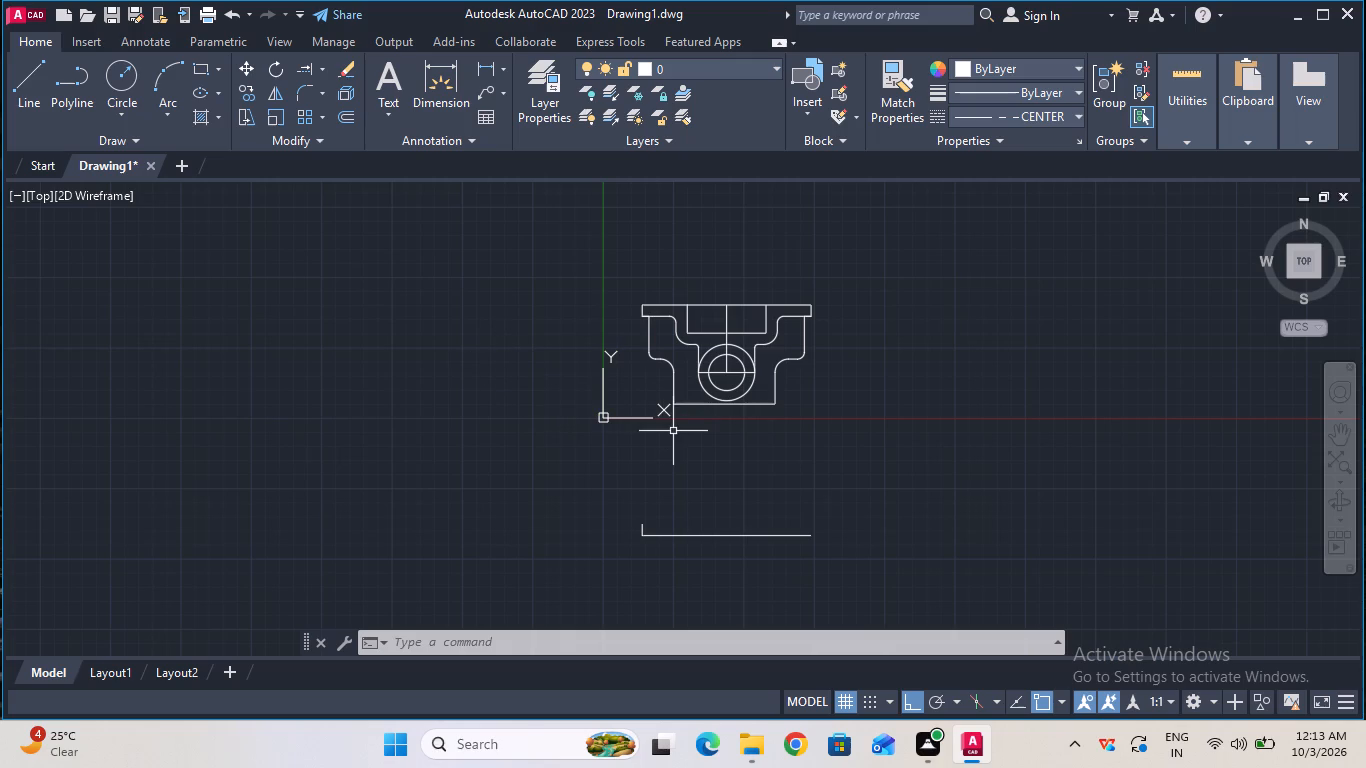
{"action": "scroll", "coordinate": [673, 431], "scroll_direction": "up", "scroll_amount": 1, "text": "ctrl"}
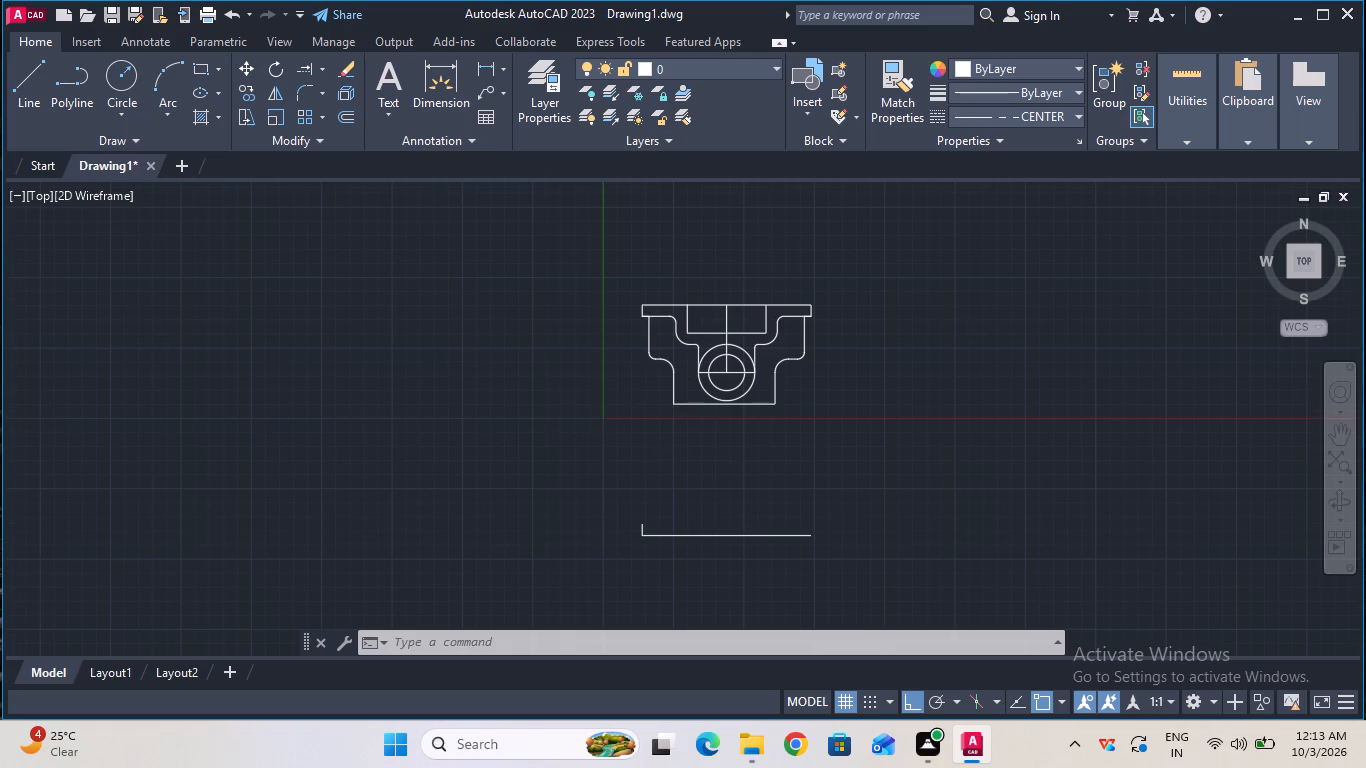
{"action": "left_click", "coordinate": [34, 111]}
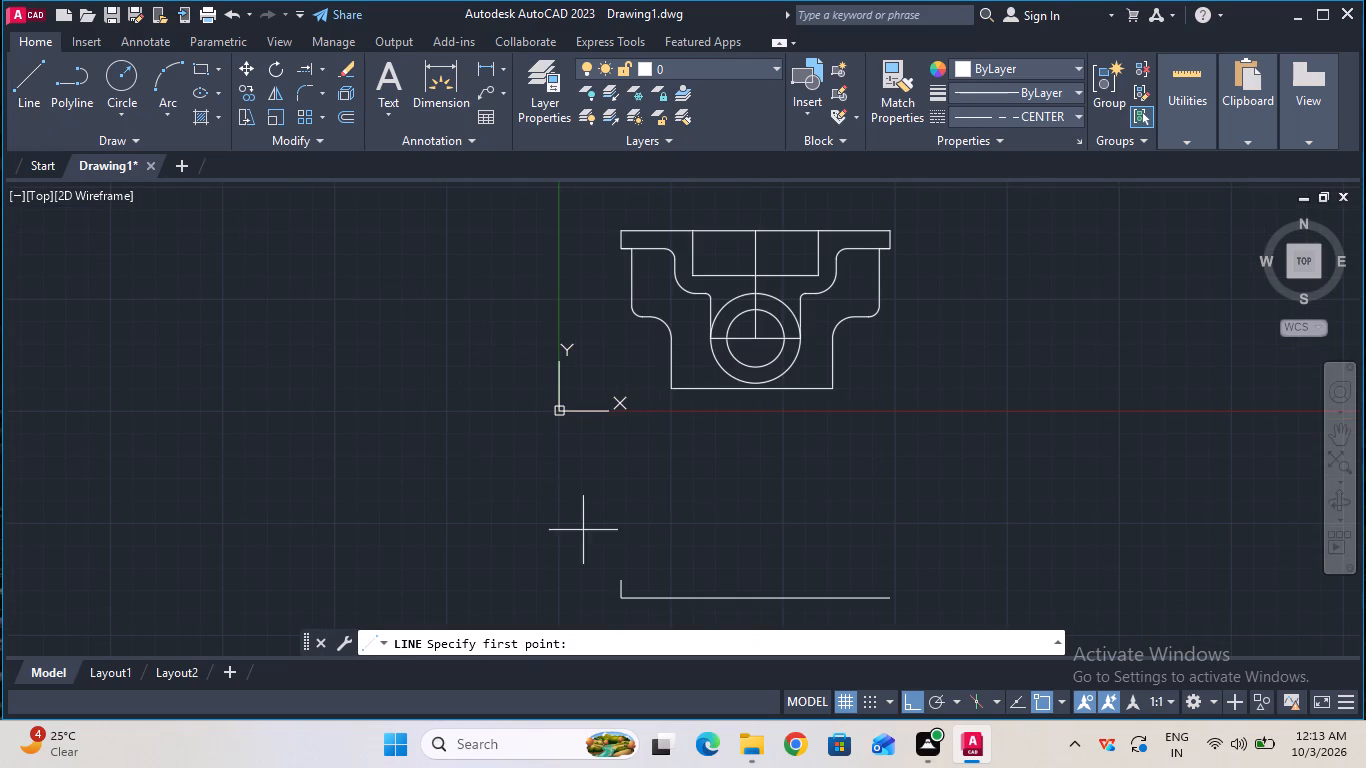
{"action": "left_click", "coordinate": [622, 578]}
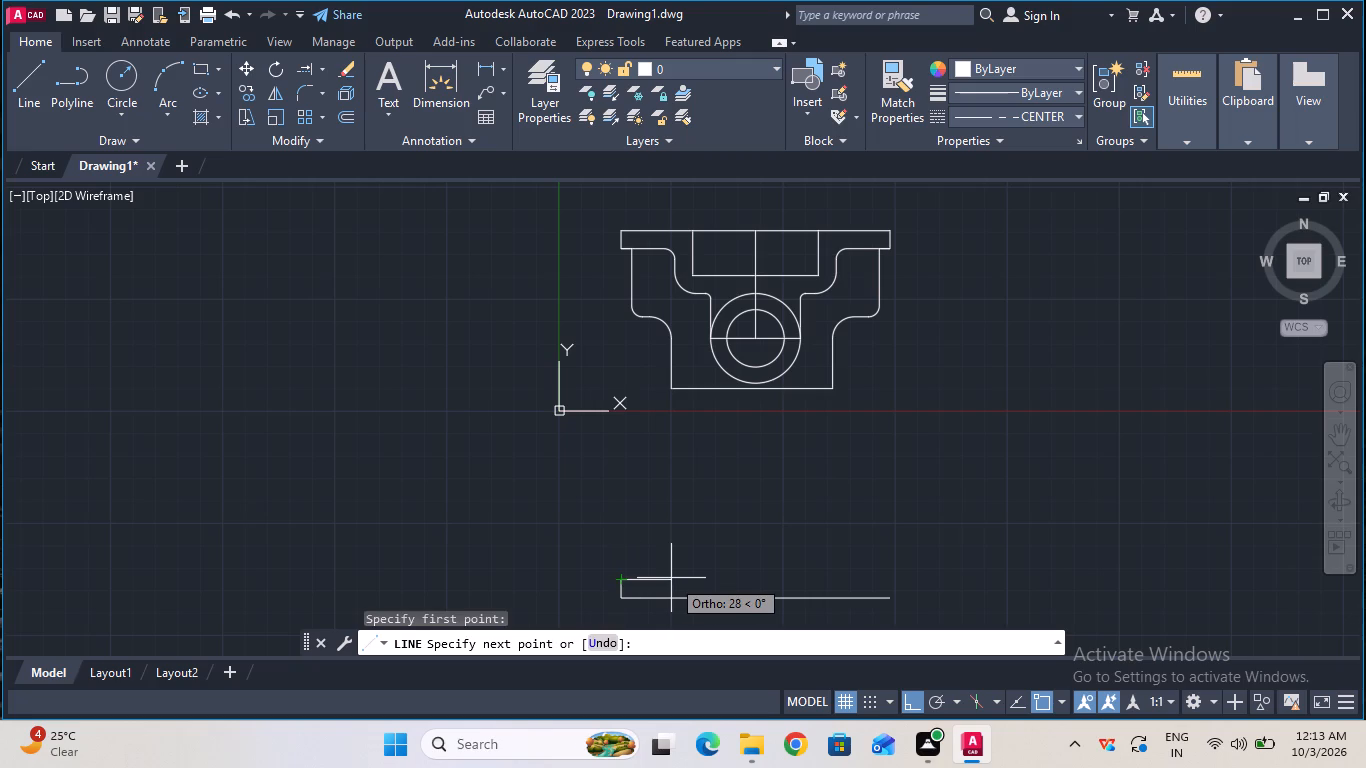
{"action": "type", "text": "50"}
{"action": "key", "text": "Return"}
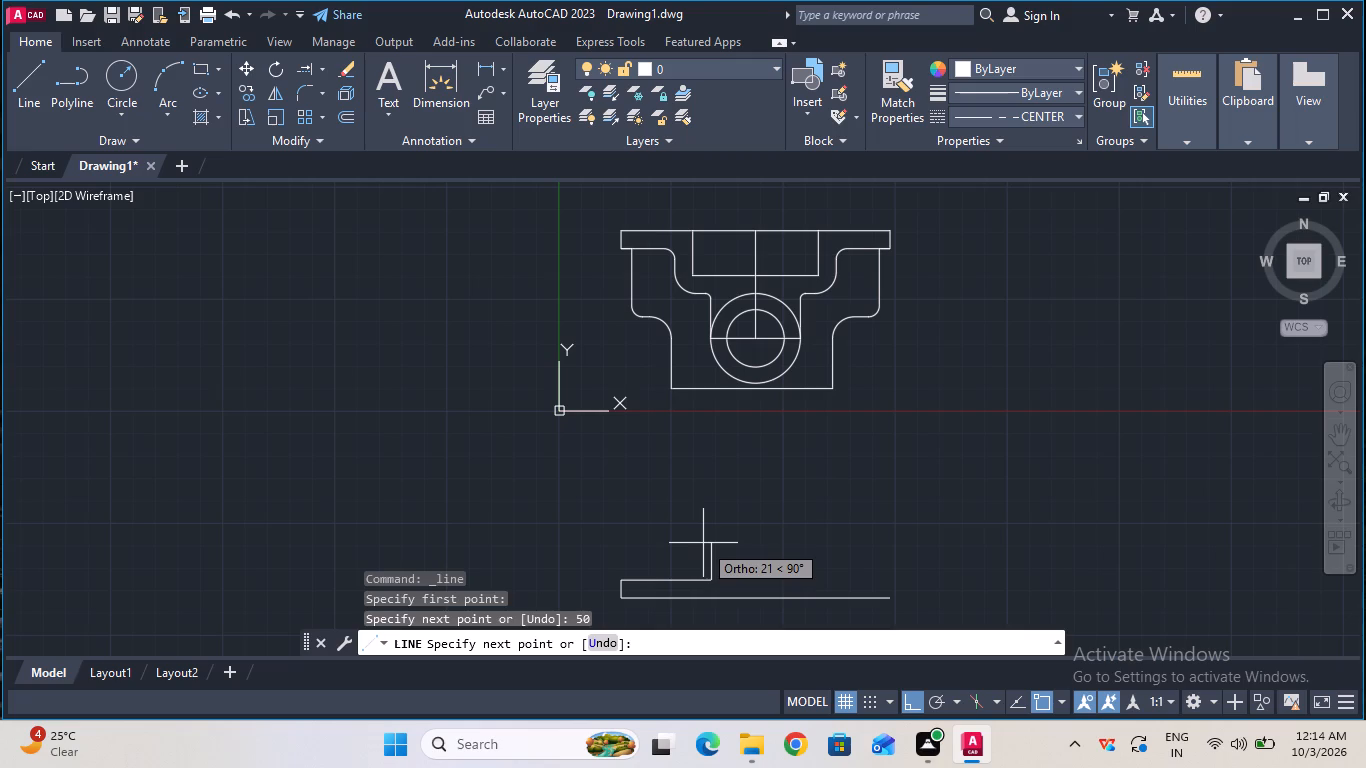
{"action": "key", "text": "Escape"}
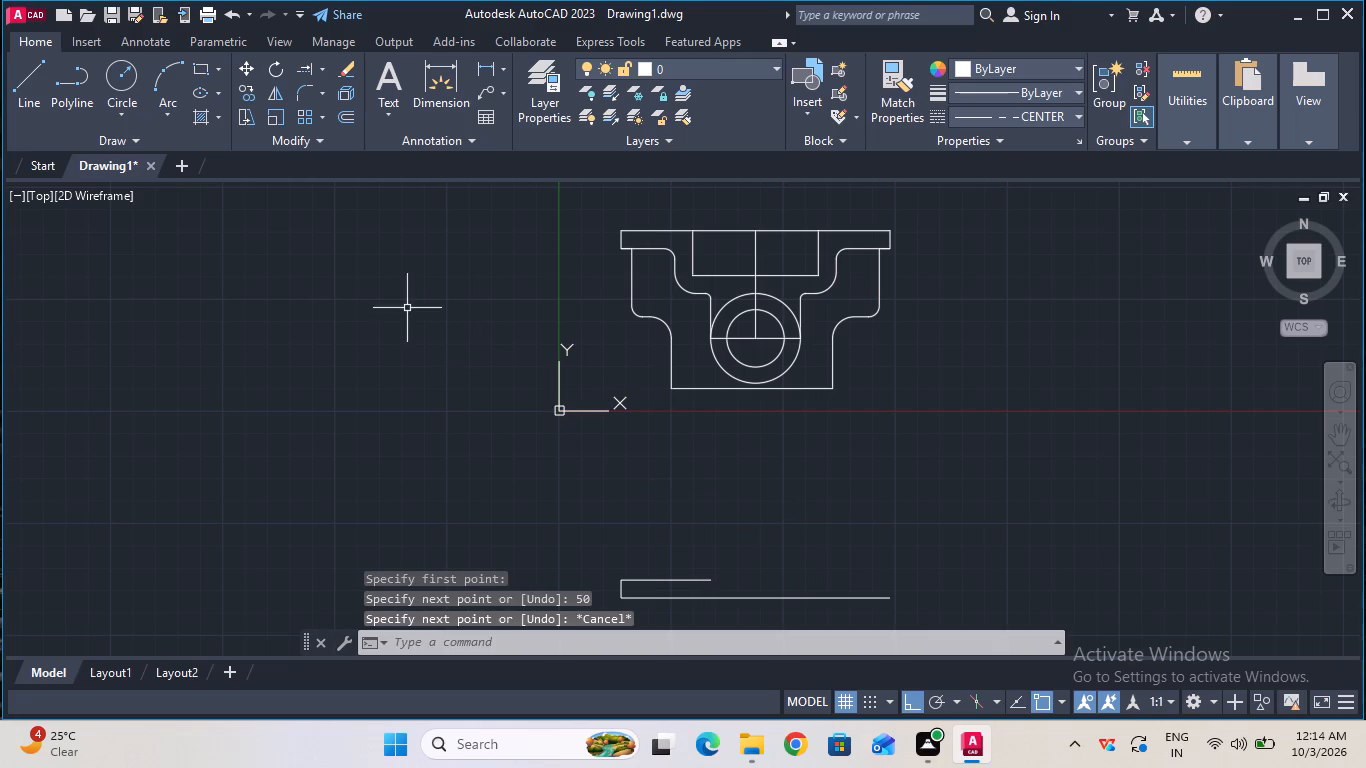
Draw connected lines from the base line's right end: 10 mm up, 50 mm to the left, and 35 mm up.
{"action": "left_click", "coordinate": [42, 93]}
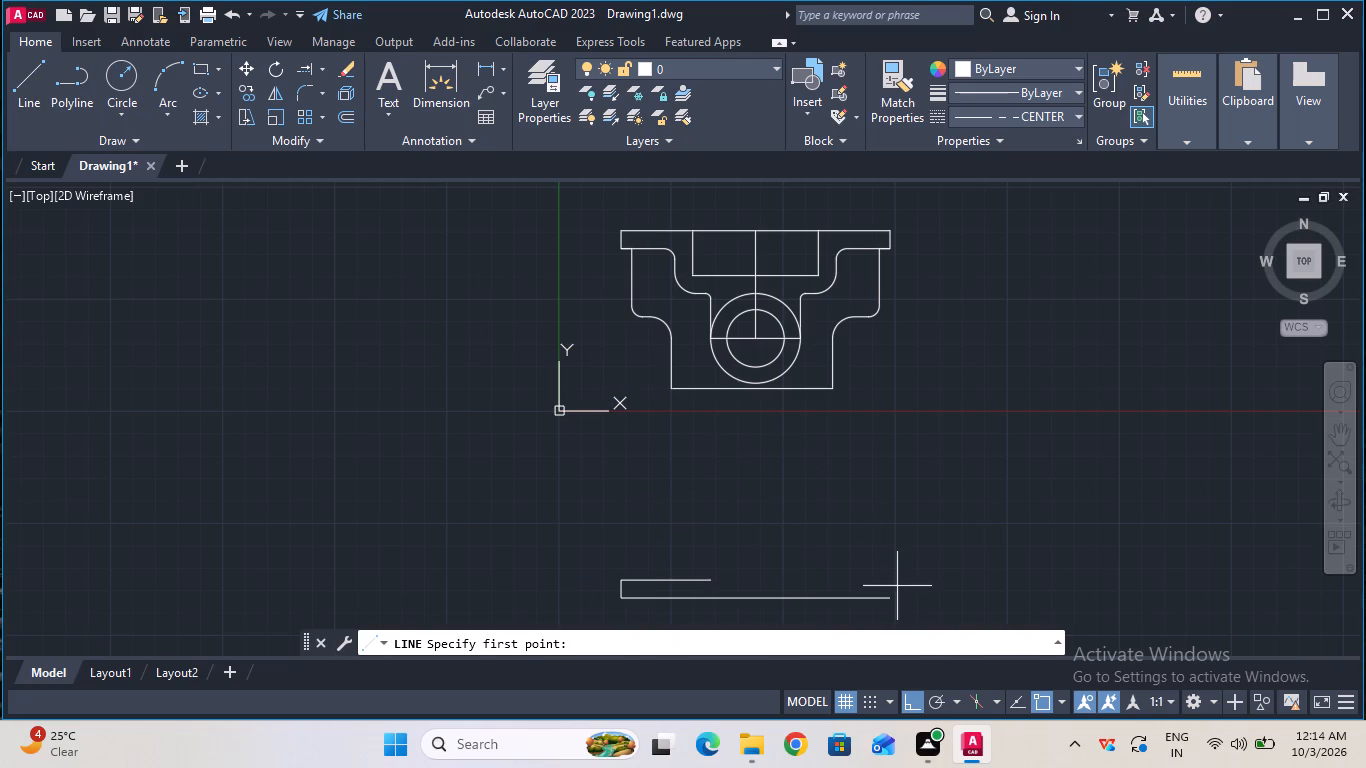
{"action": "left_click", "coordinate": [889, 596]}
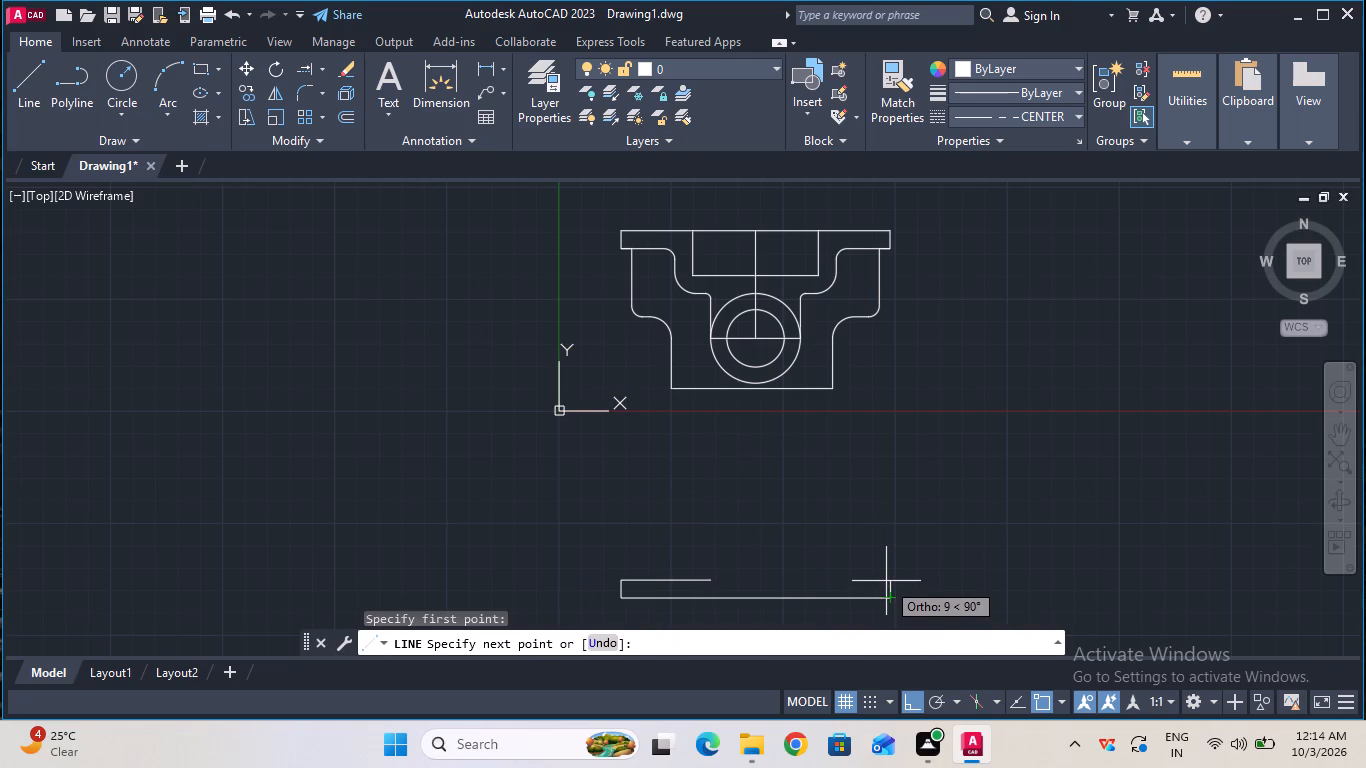
{"action": "key", "text": "1"}
{"action": "key", "text": "0"}
{"action": "key", "text": "Return"}
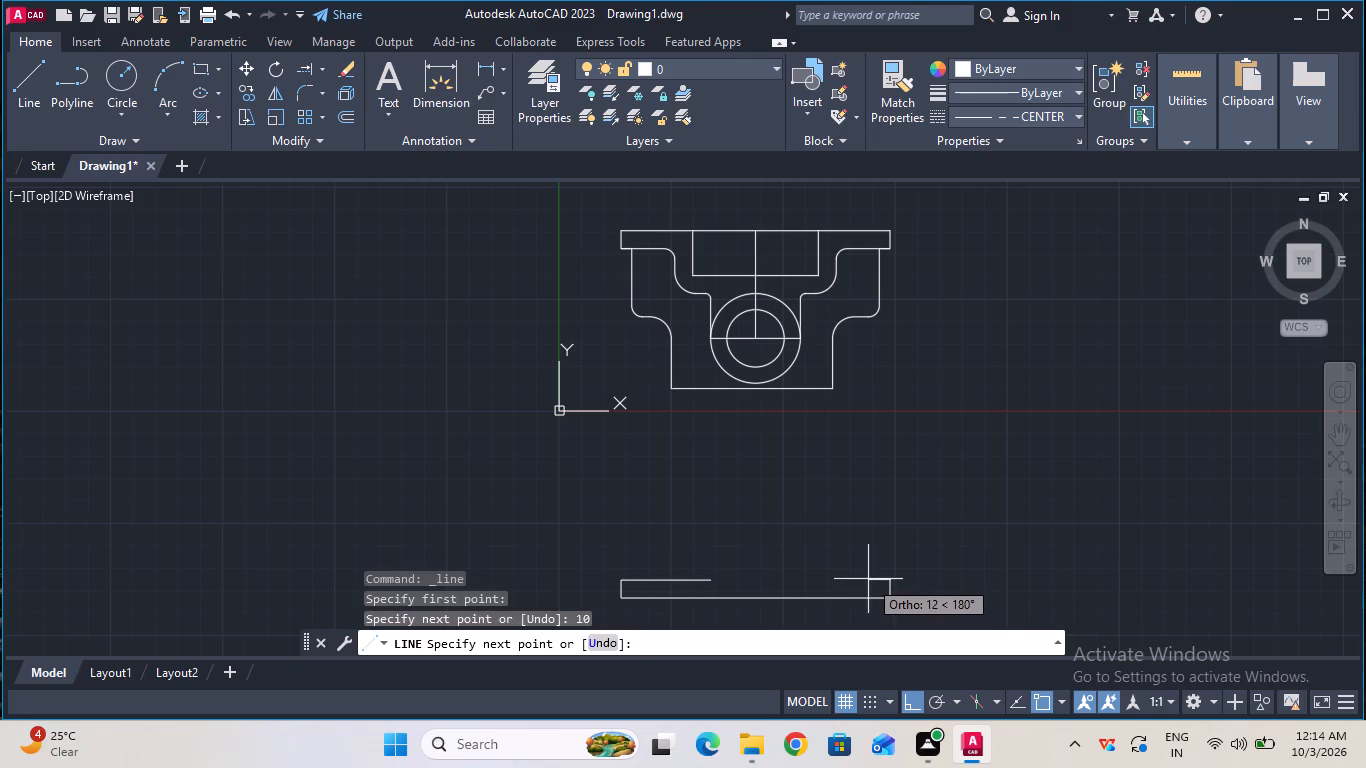
{"action": "type", "text": "50"}
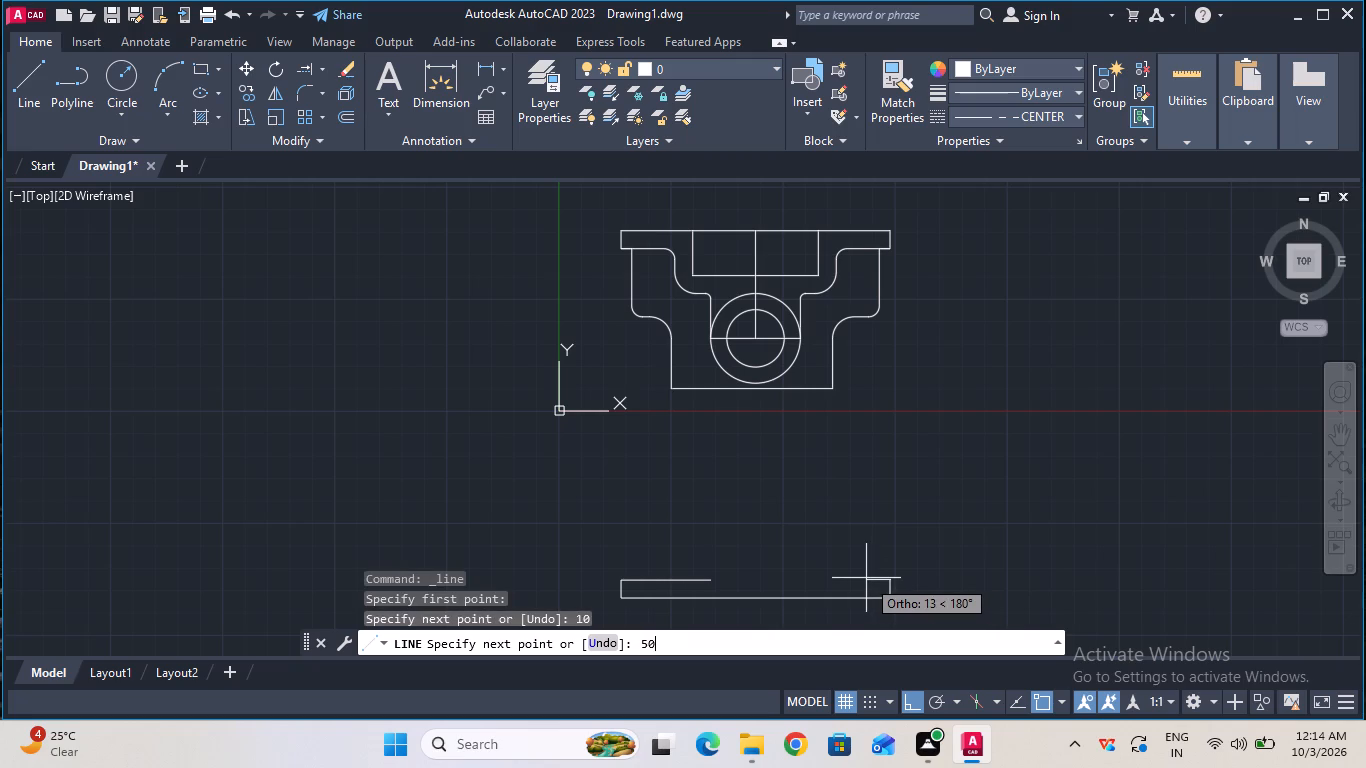
{"action": "key", "text": "Return"}
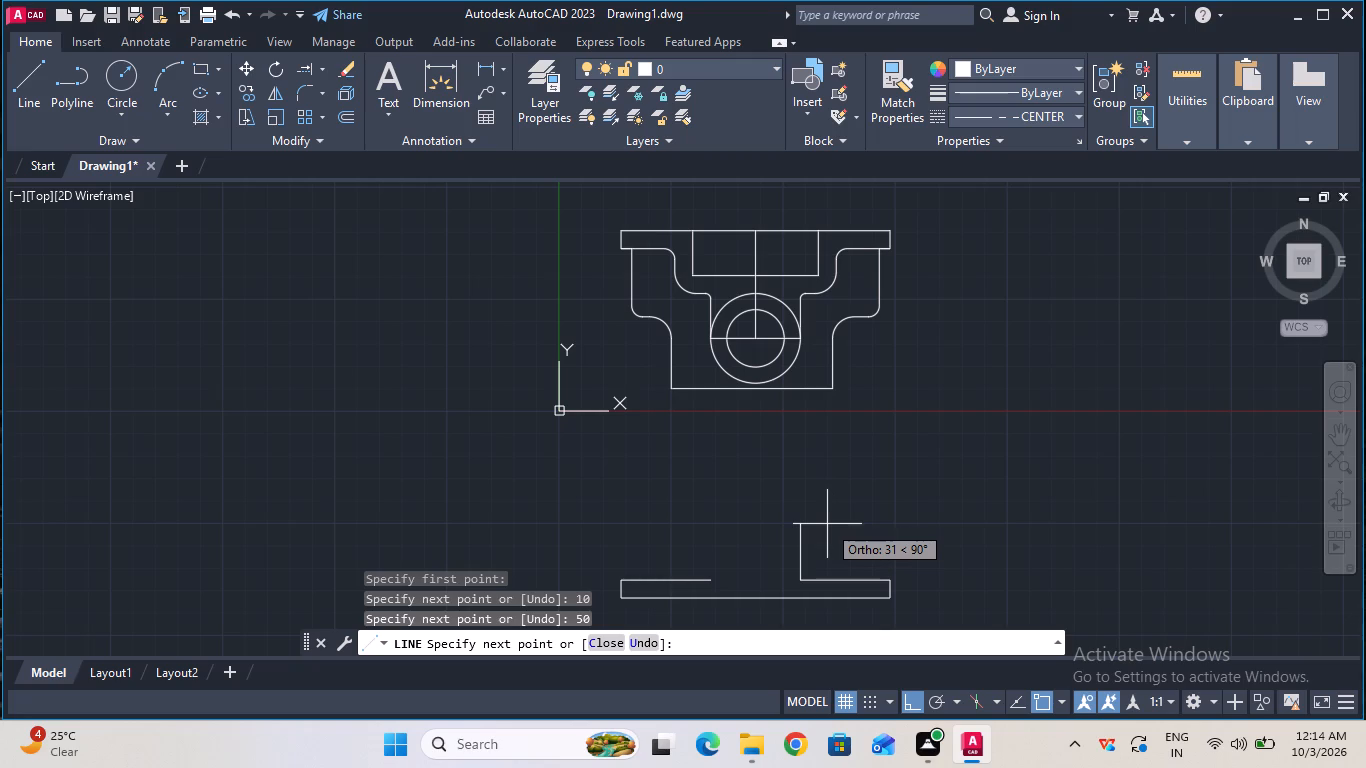
{"action": "type", "text": "35"}
{"action": "key", "text": "Return"}
{"action": "key", "text": "Escape"}
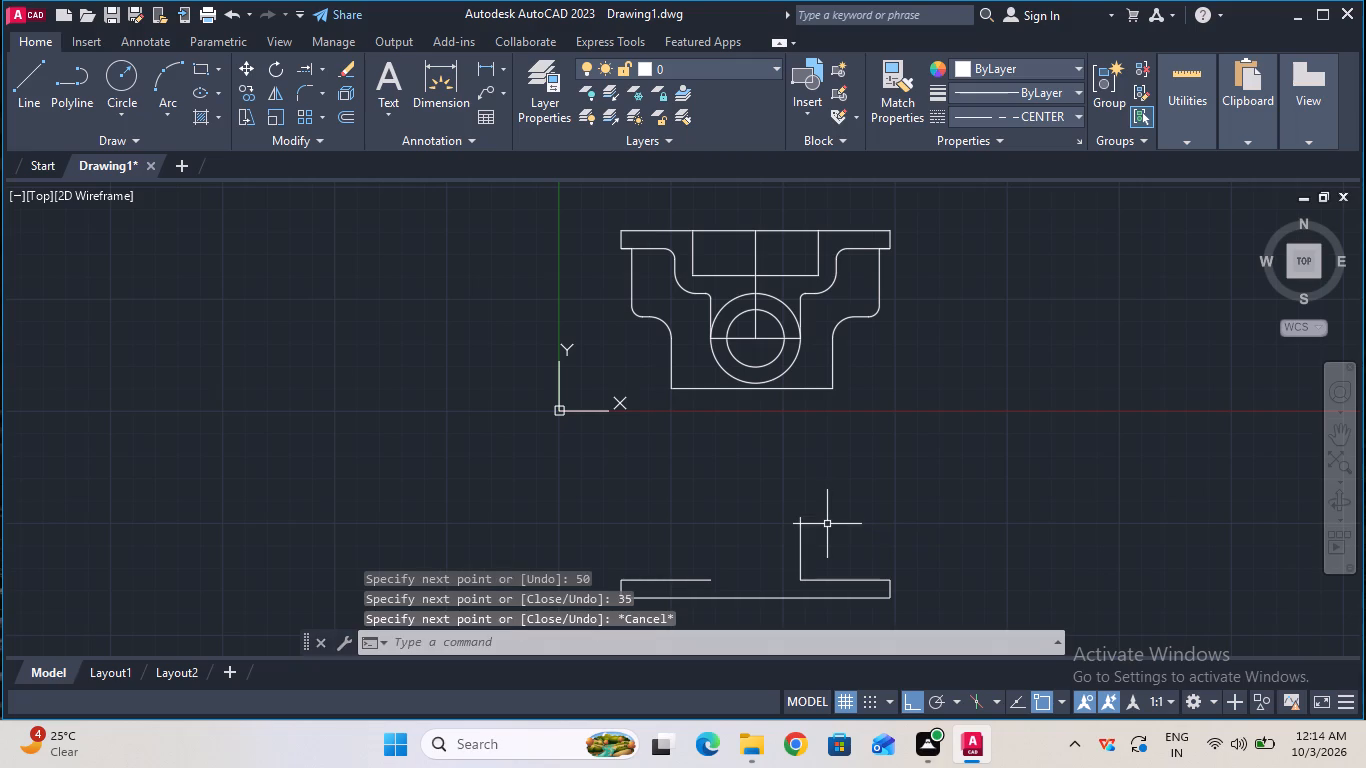
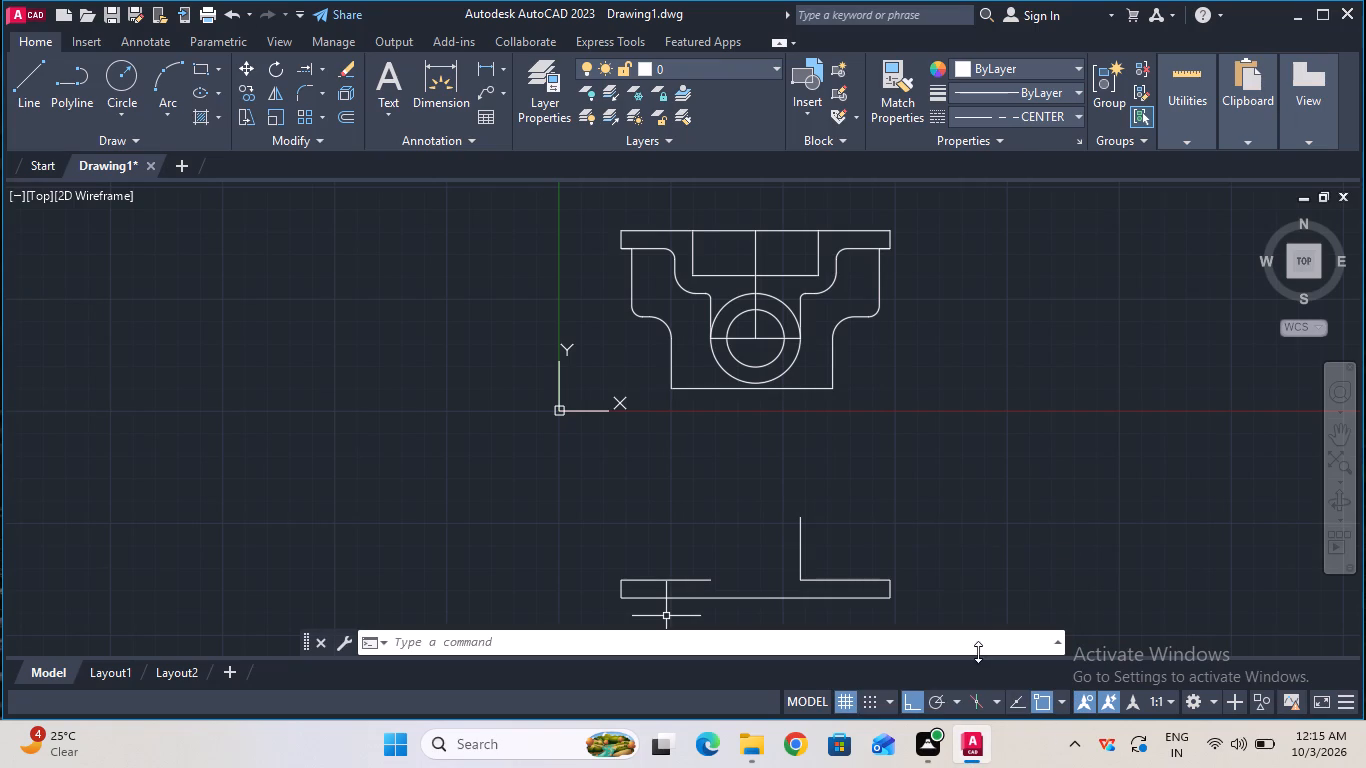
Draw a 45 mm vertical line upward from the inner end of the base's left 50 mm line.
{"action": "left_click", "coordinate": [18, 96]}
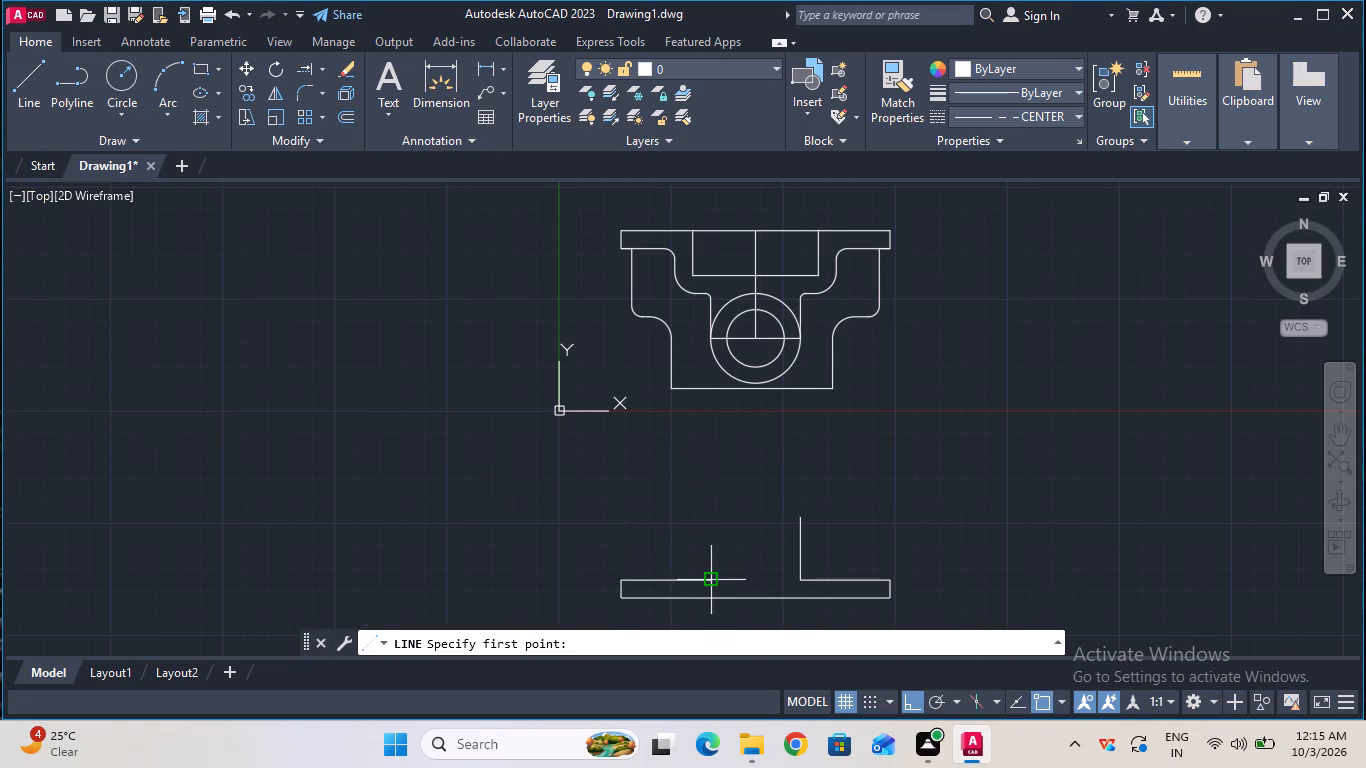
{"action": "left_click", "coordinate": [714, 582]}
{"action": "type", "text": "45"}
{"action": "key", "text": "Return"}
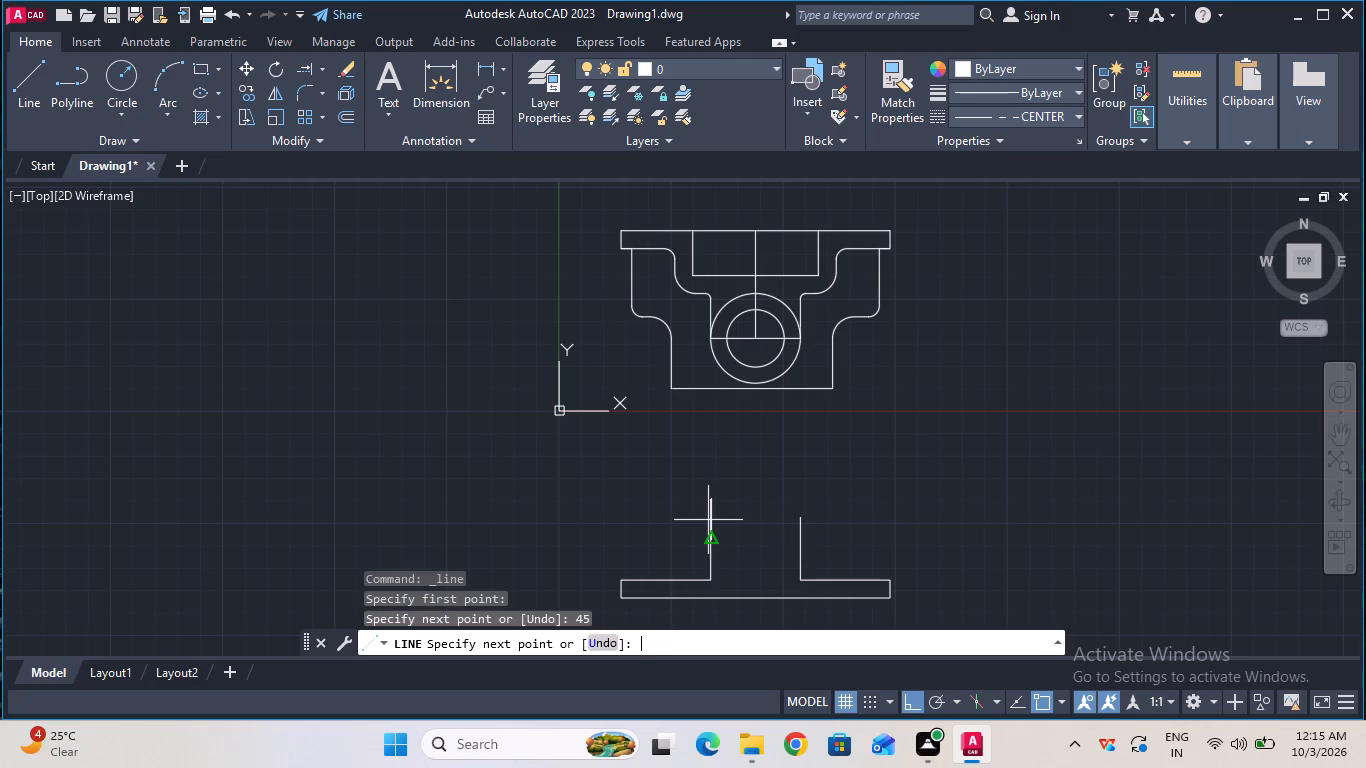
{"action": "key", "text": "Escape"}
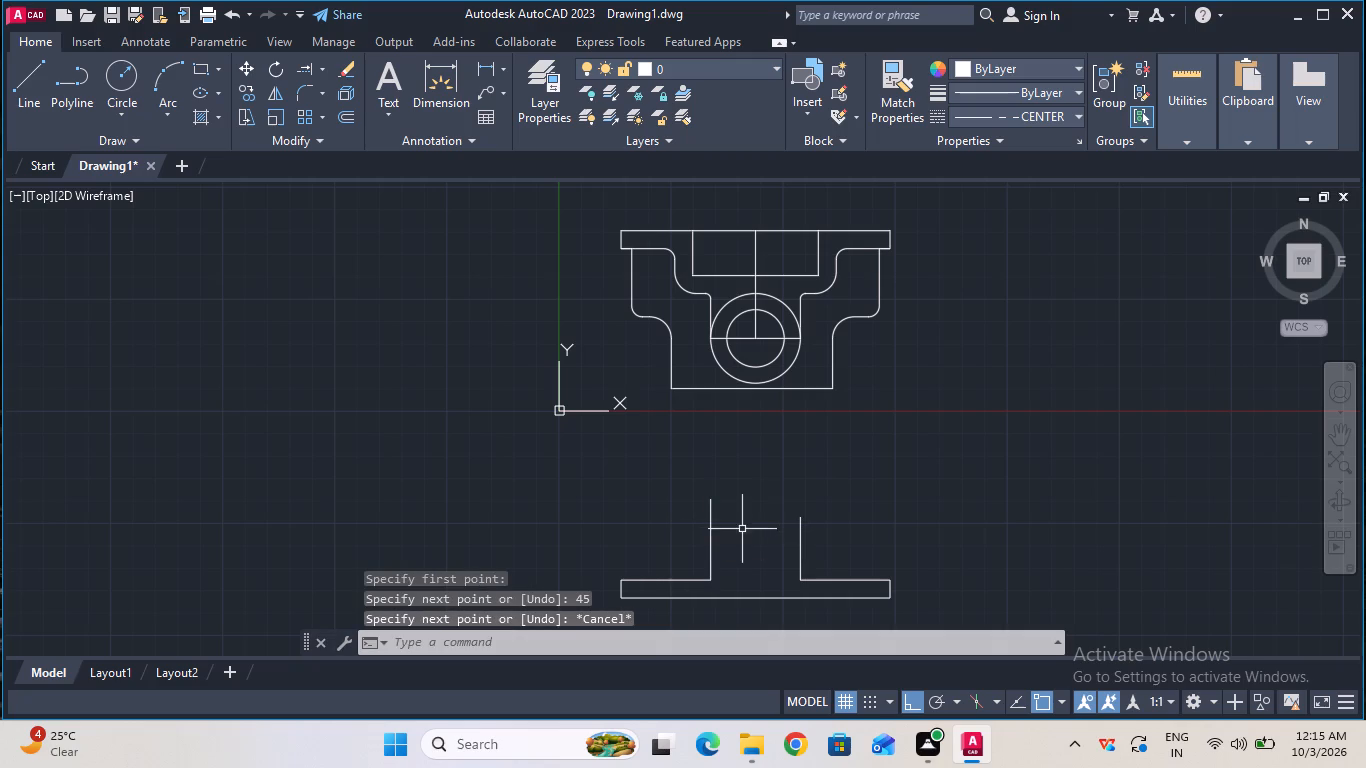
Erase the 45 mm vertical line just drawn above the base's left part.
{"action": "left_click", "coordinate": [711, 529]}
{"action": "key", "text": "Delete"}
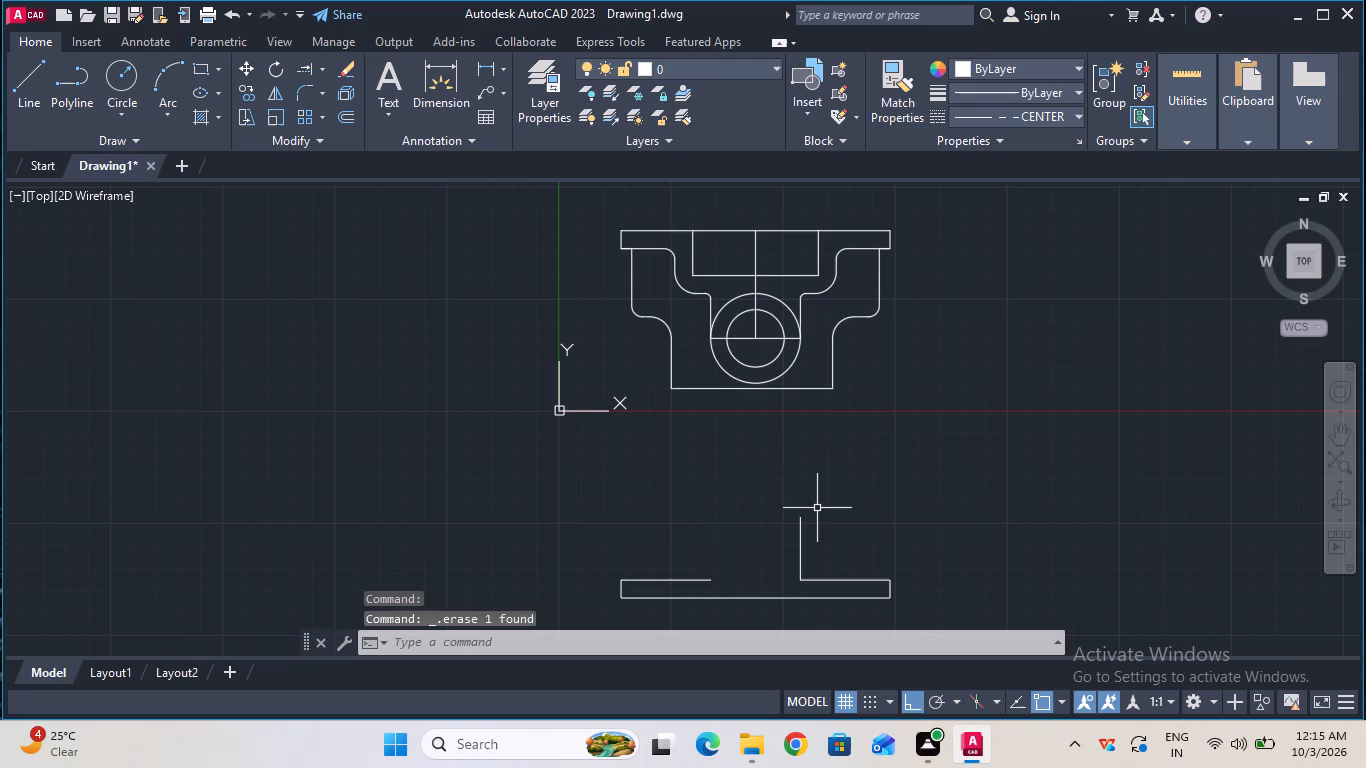
Set the current linetype for new objects to ByBlock.
{"action": "scroll", "coordinate": [817, 508], "scroll_direction": "up", "scroll_amount": 1, "text": "ctrl"}
{"action": "scroll", "coordinate": [817, 508], "scroll_direction": "down", "scroll_amount": 1, "text": "ctrl"}
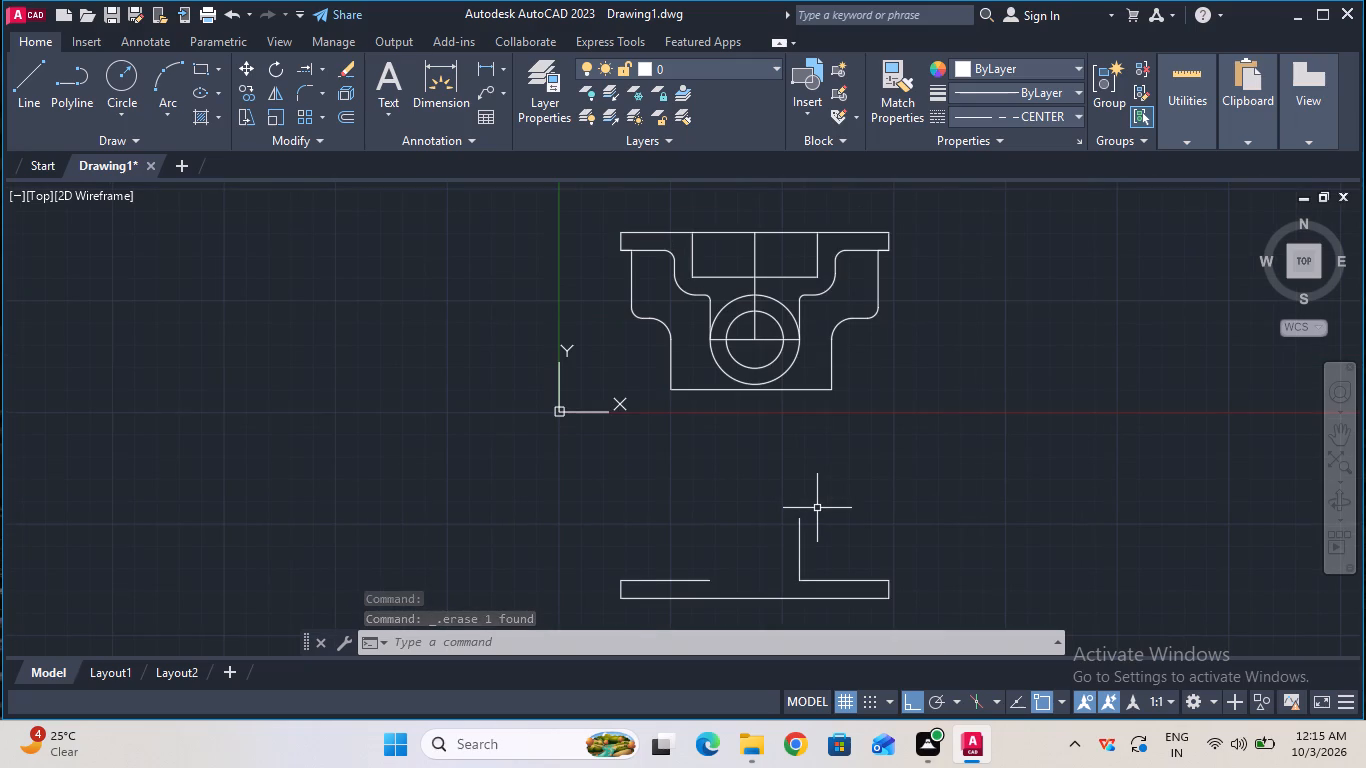
{"action": "scroll", "coordinate": [817, 508], "scroll_direction": "up", "scroll_amount": 1, "text": "ctrl"}
{"action": "scroll", "coordinate": [817, 508], "scroll_direction": "down", "scroll_amount": 1, "text": "ctrl"}
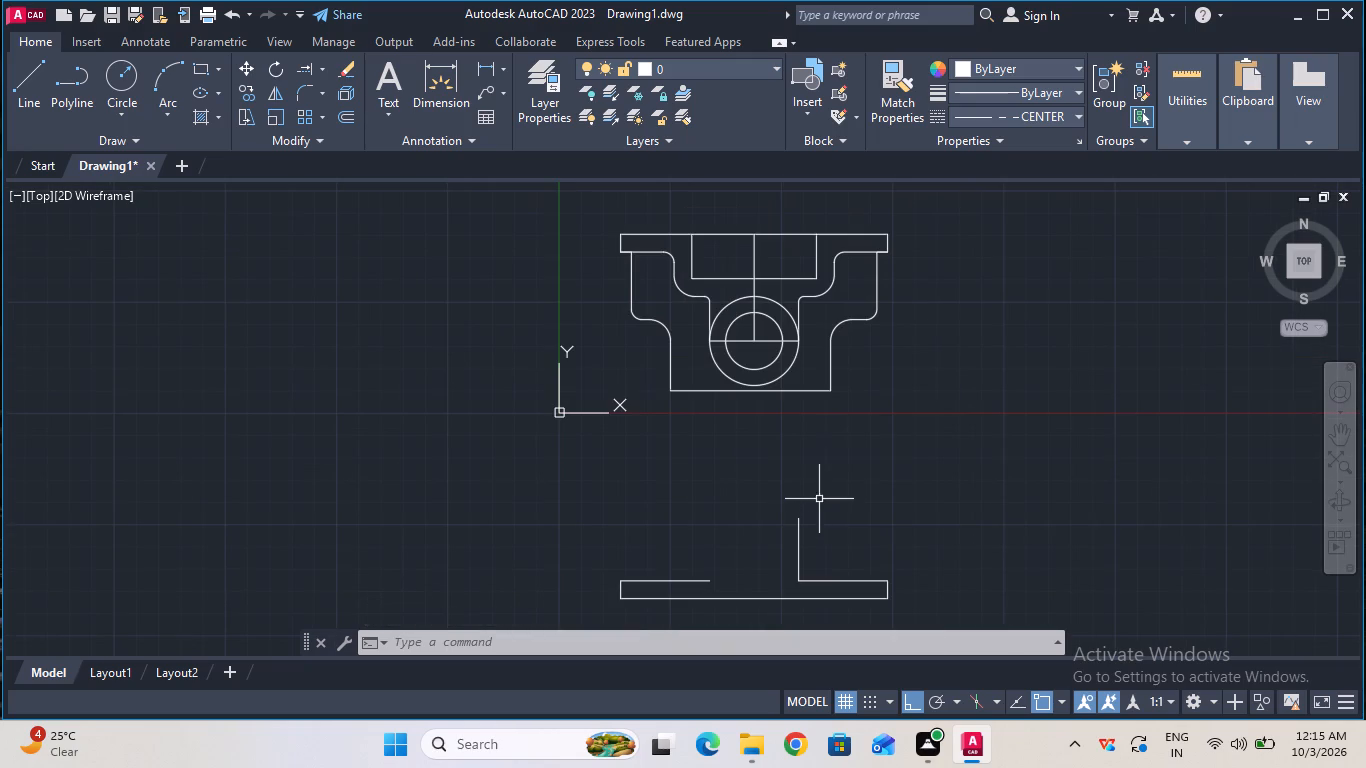
{"action": "left_click", "coordinate": [1010, 121]}
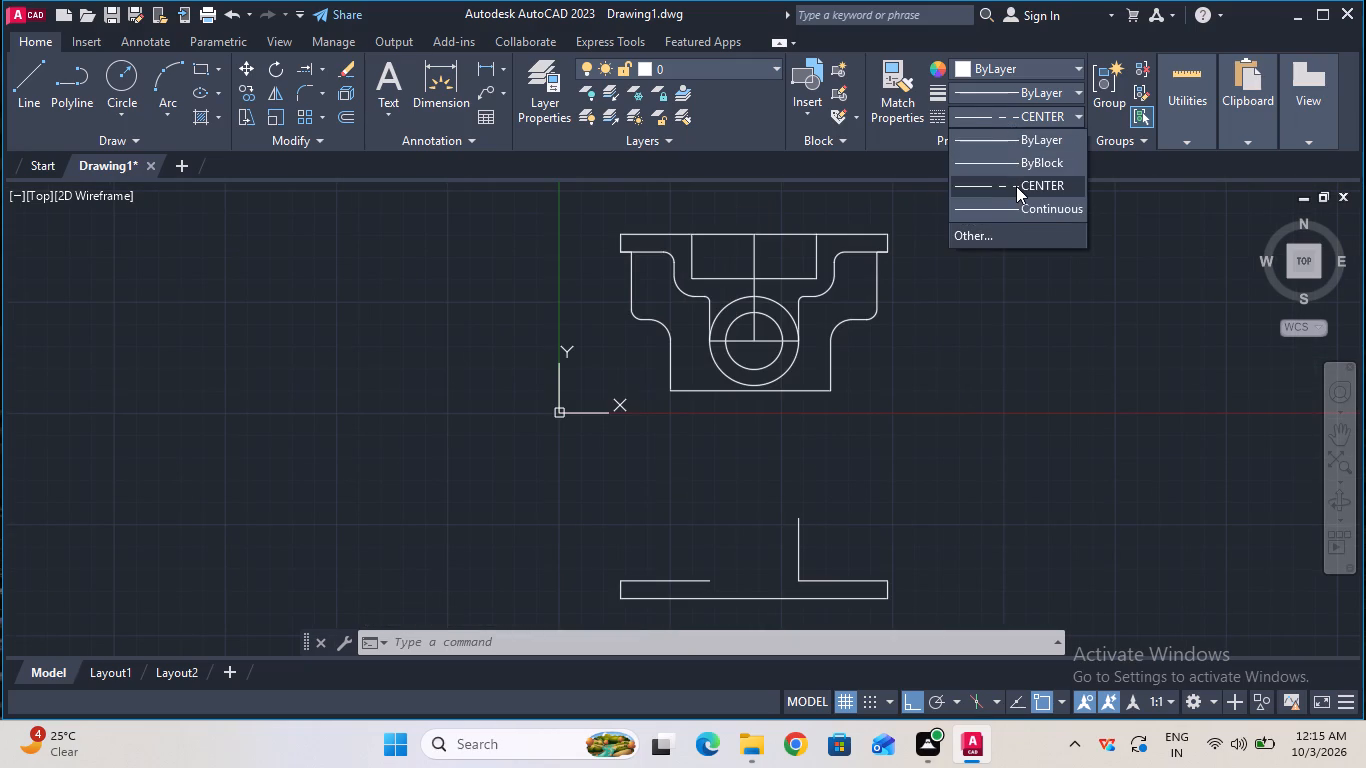
{"action": "left_click", "coordinate": [1014, 166]}
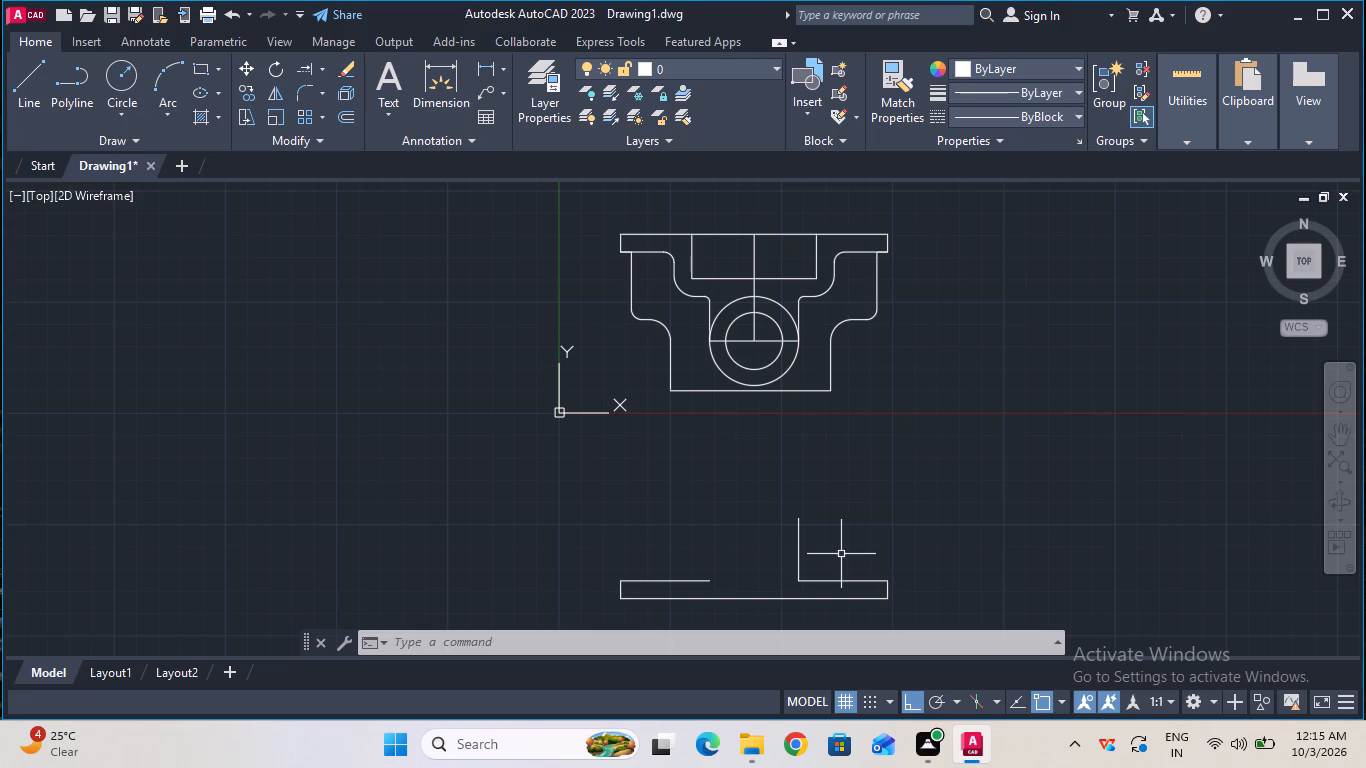
Change the linetype of the base's left 10 mm edge and left 50 mm horizontal line to ByBlock.
{"action": "scroll", "coordinate": [838, 573], "scroll_direction": "up", "scroll_amount": 1, "text": "ctrl"}
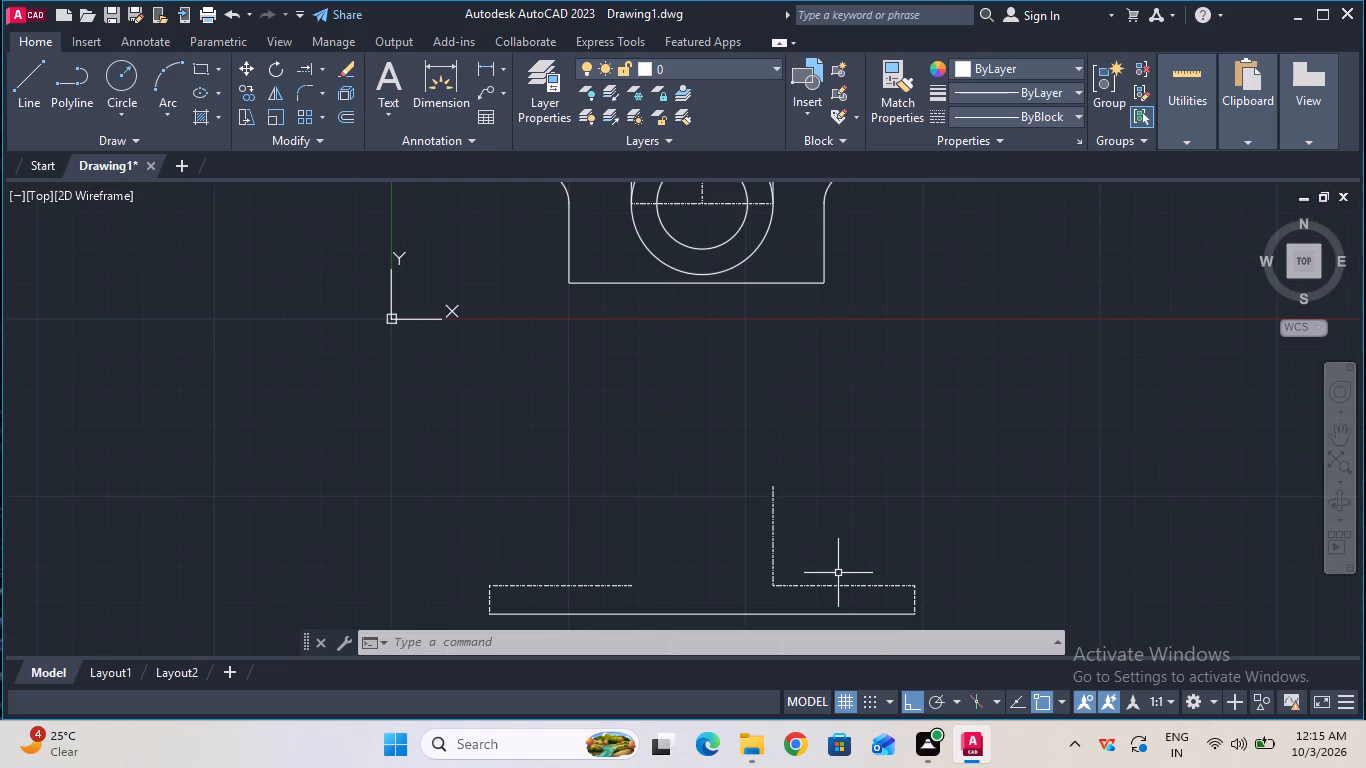
{"action": "left_click", "coordinate": [488, 600]}
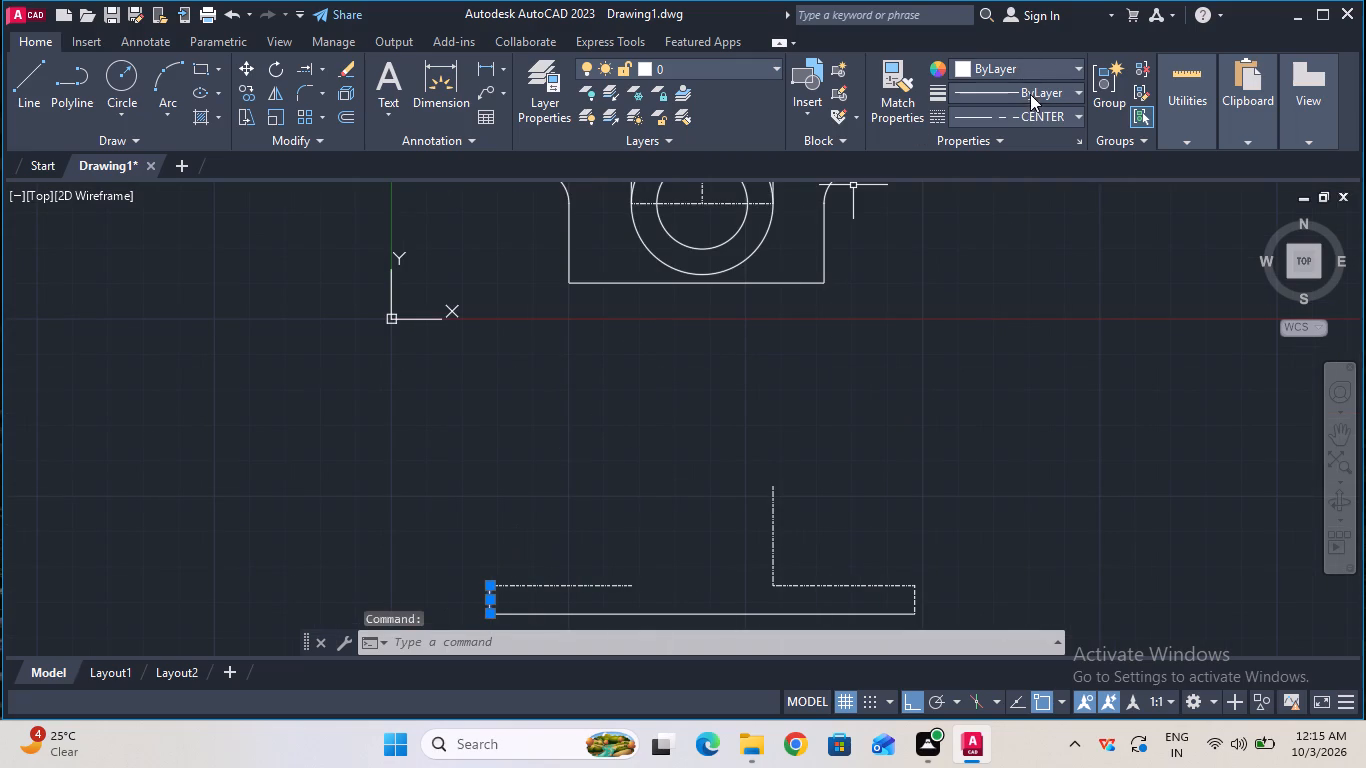
{"action": "left_click", "coordinate": [1036, 114]}
{"action": "left_click", "coordinate": [1036, 163]}
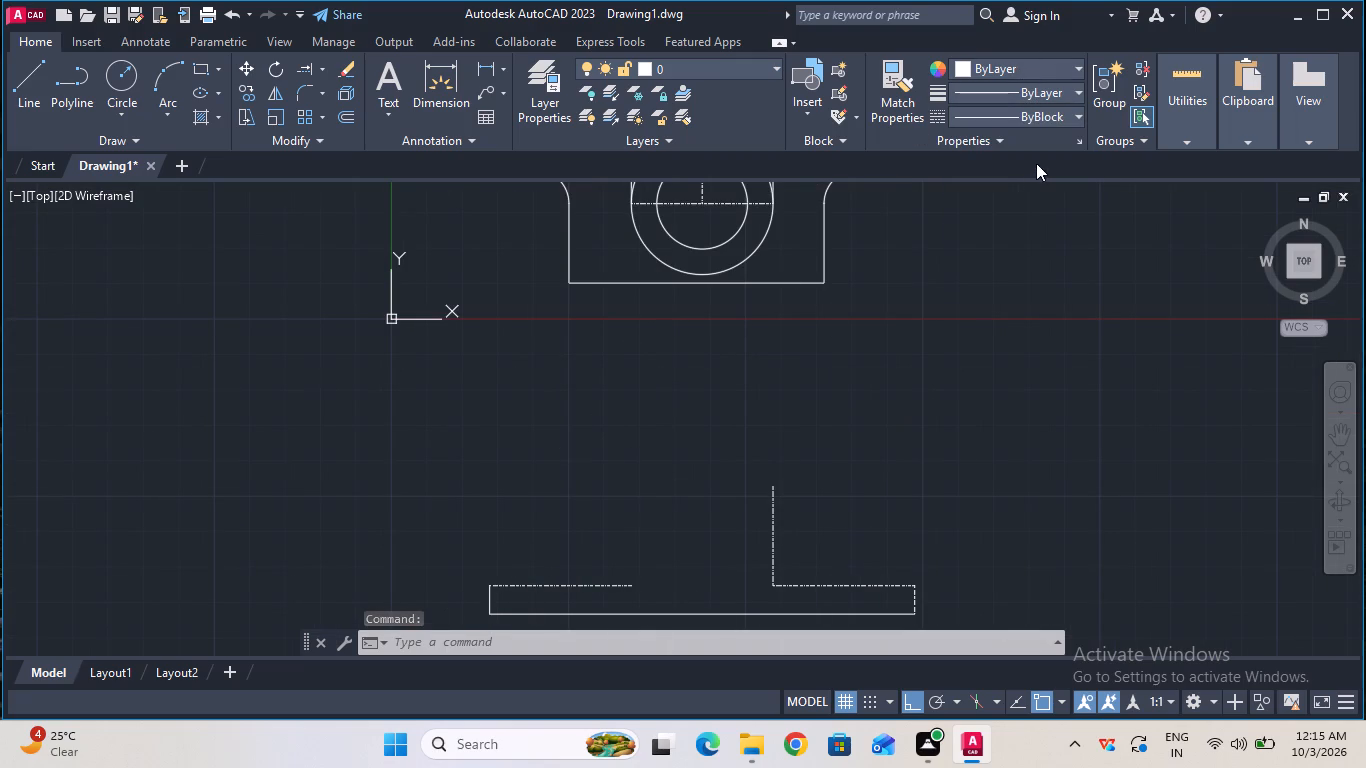
{"action": "left_click", "coordinate": [602, 585]}
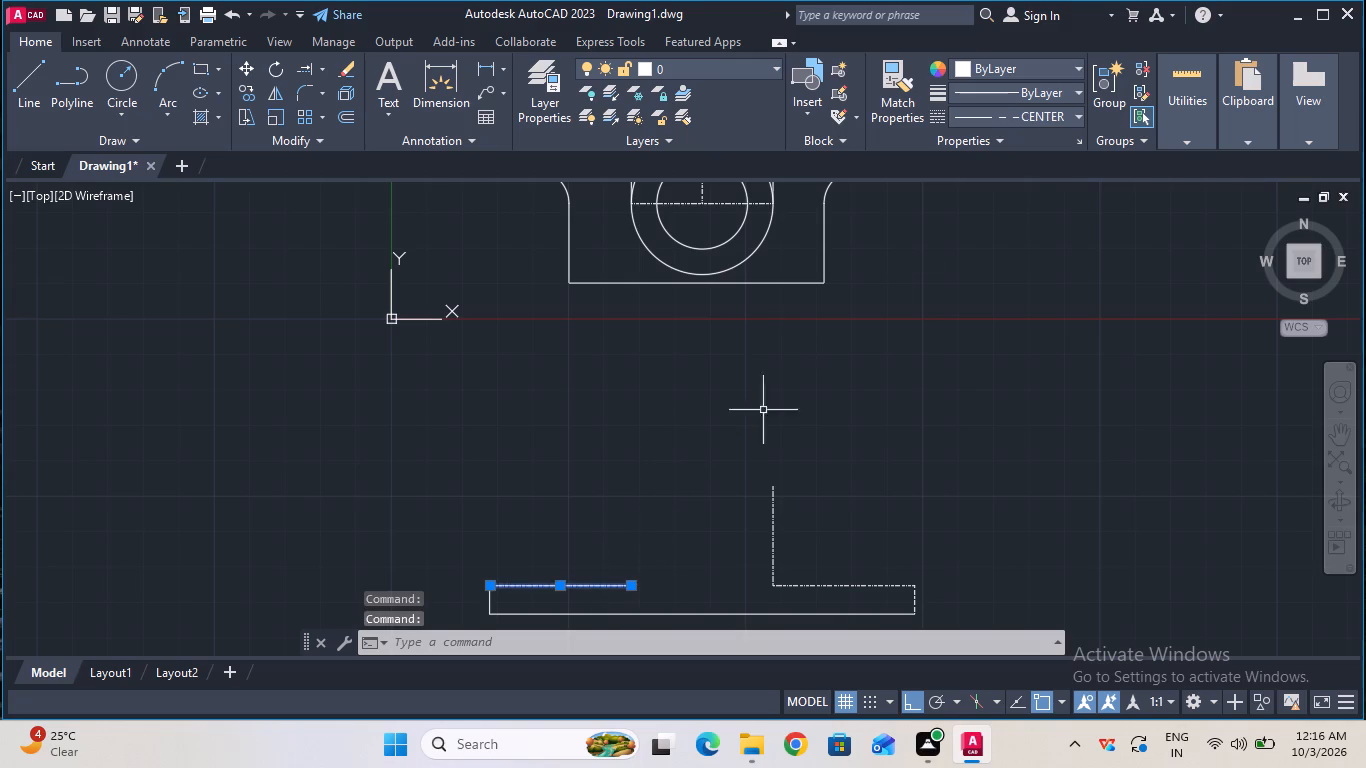
{"action": "left_click", "coordinate": [1022, 123]}
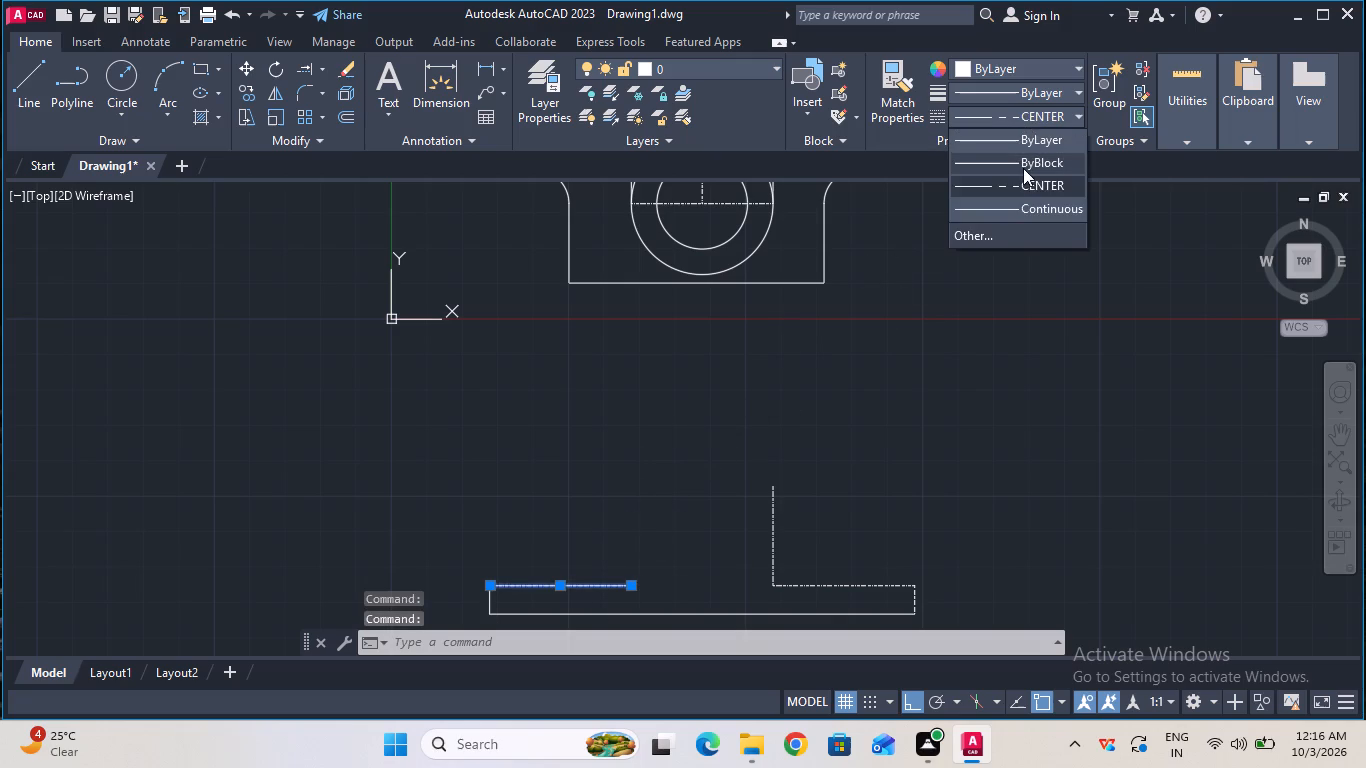
{"action": "left_click", "coordinate": [1023, 170]}
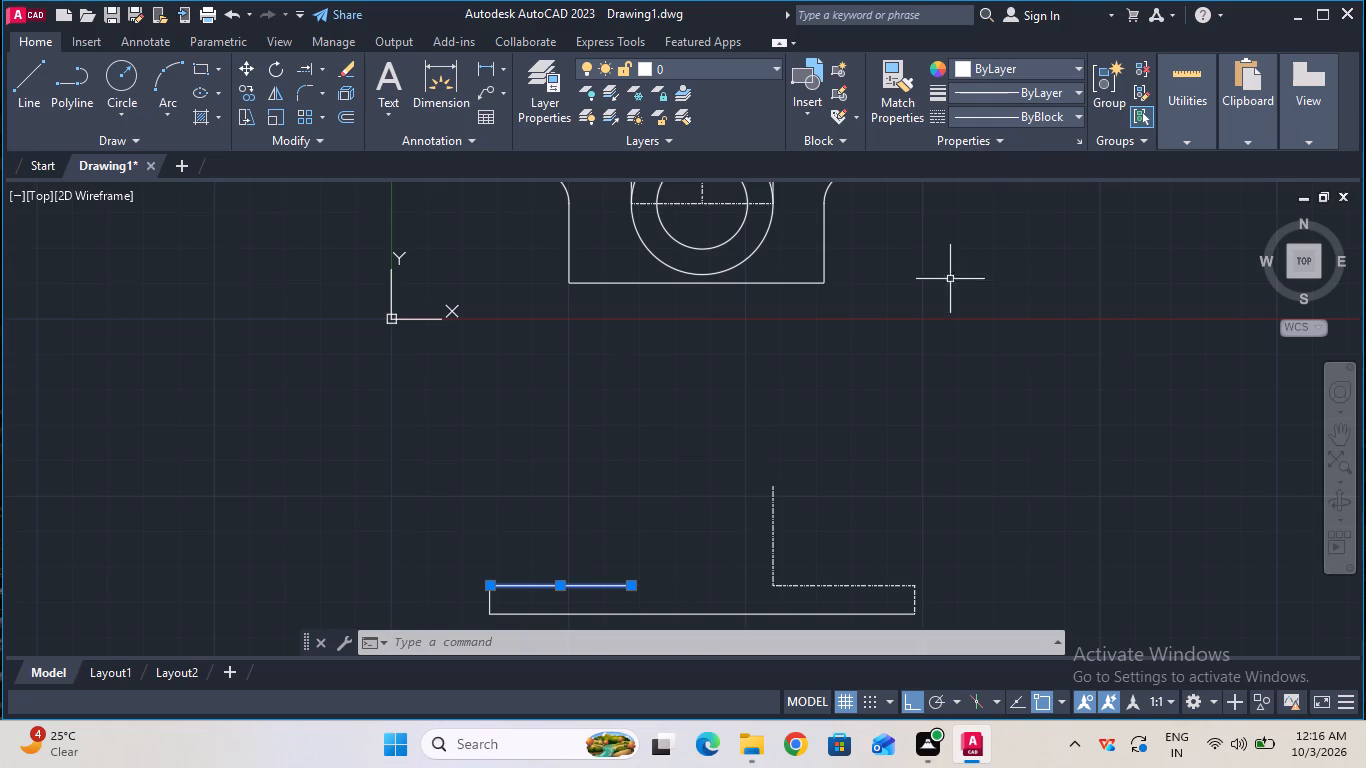
Change the linetype of the 35 mm vertical line and the base's right 50 mm horizontal line to ByBlock.
{"action": "left_click", "coordinate": [774, 532]}
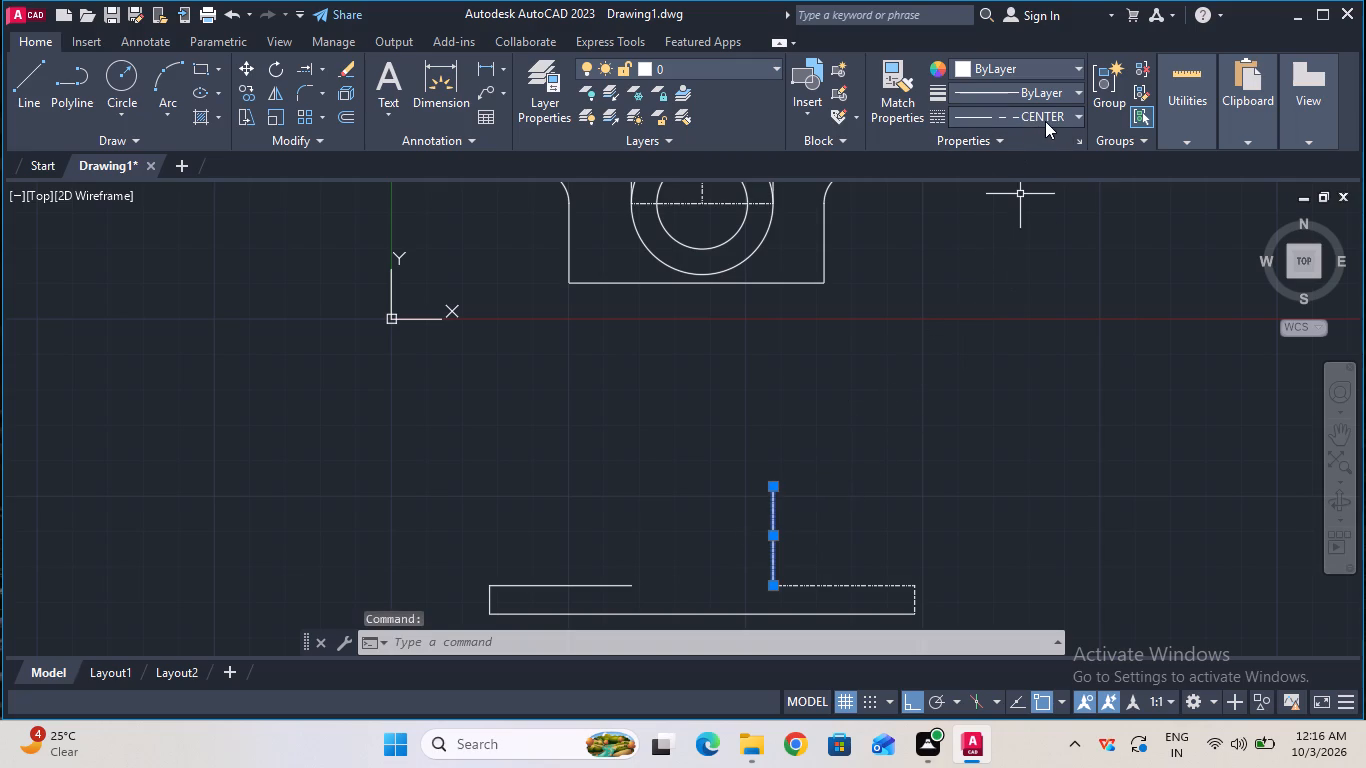
{"action": "left_click", "coordinate": [1045, 121]}
{"action": "left_click", "coordinate": [1047, 155]}
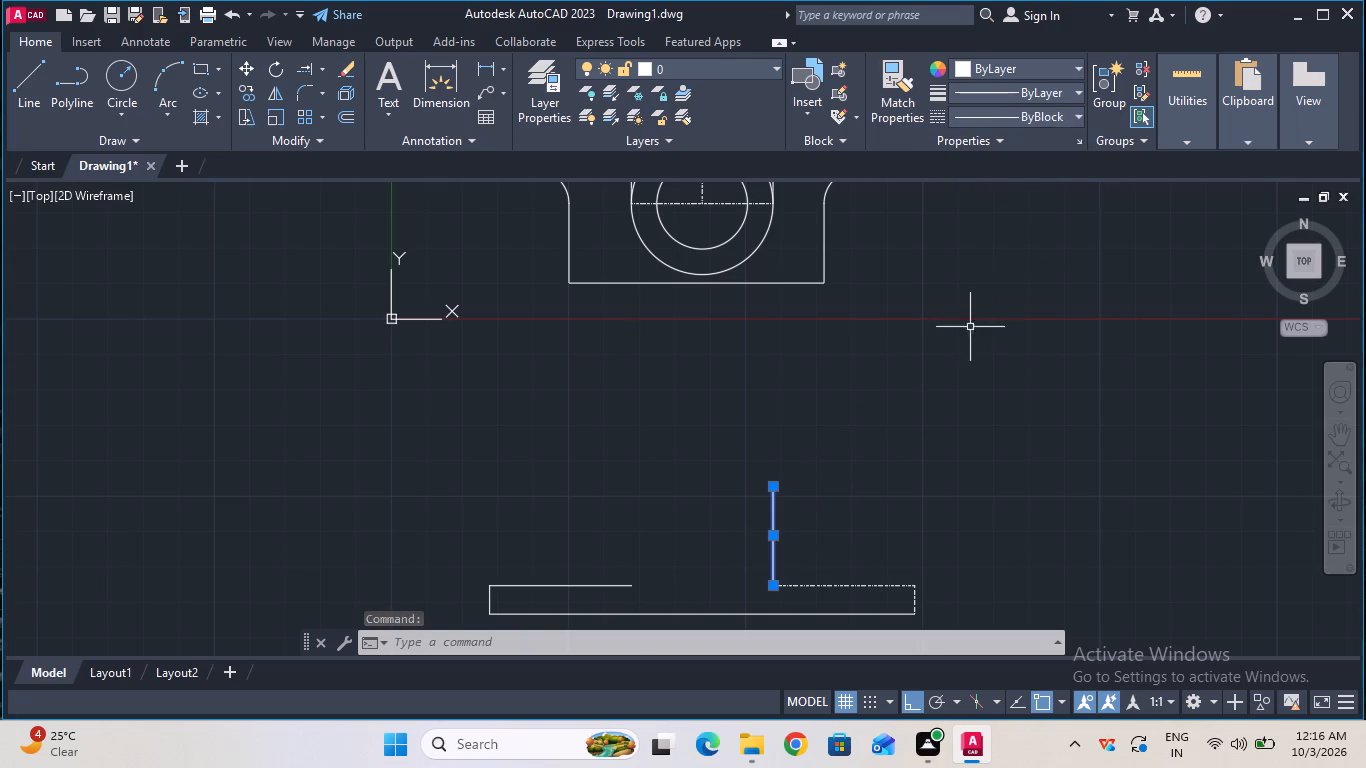
{"action": "left_click", "coordinate": [821, 583]}
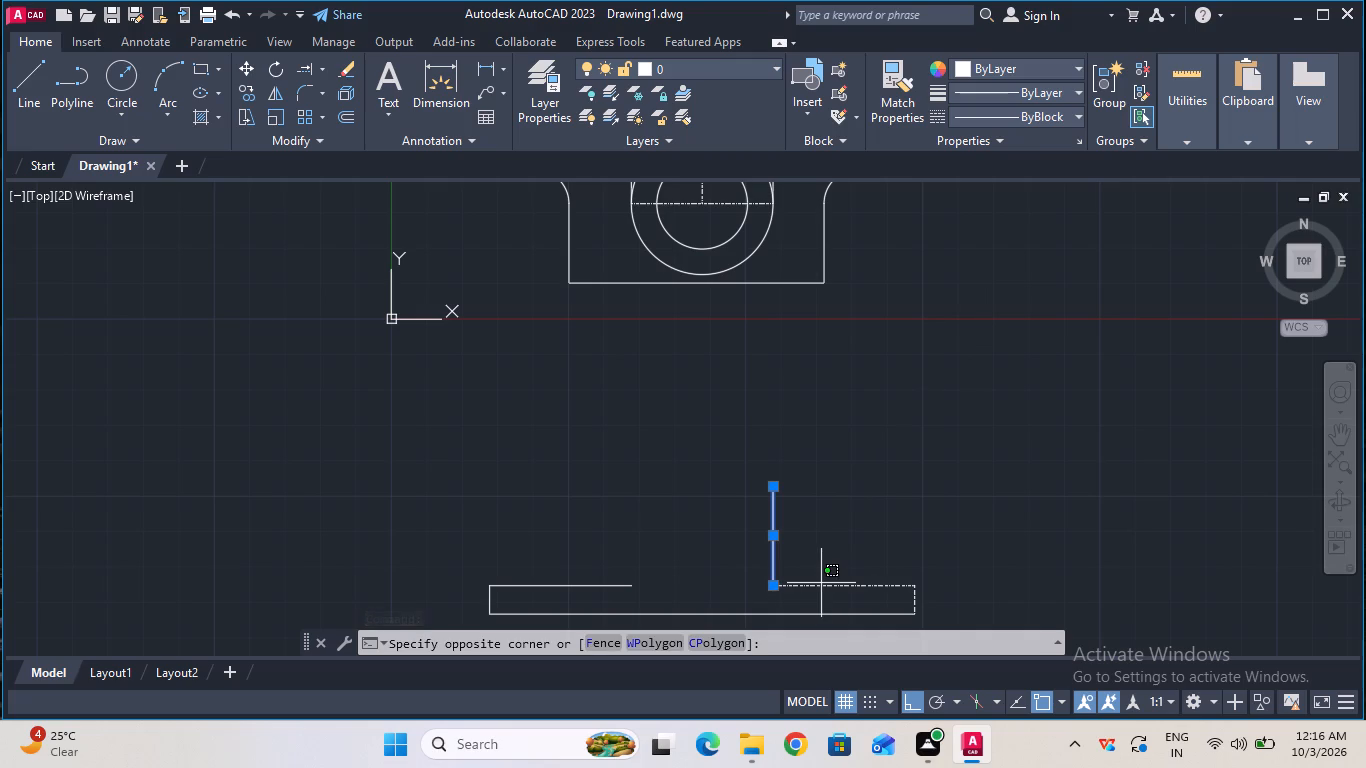
{"action": "left_click", "coordinate": [840, 570]}
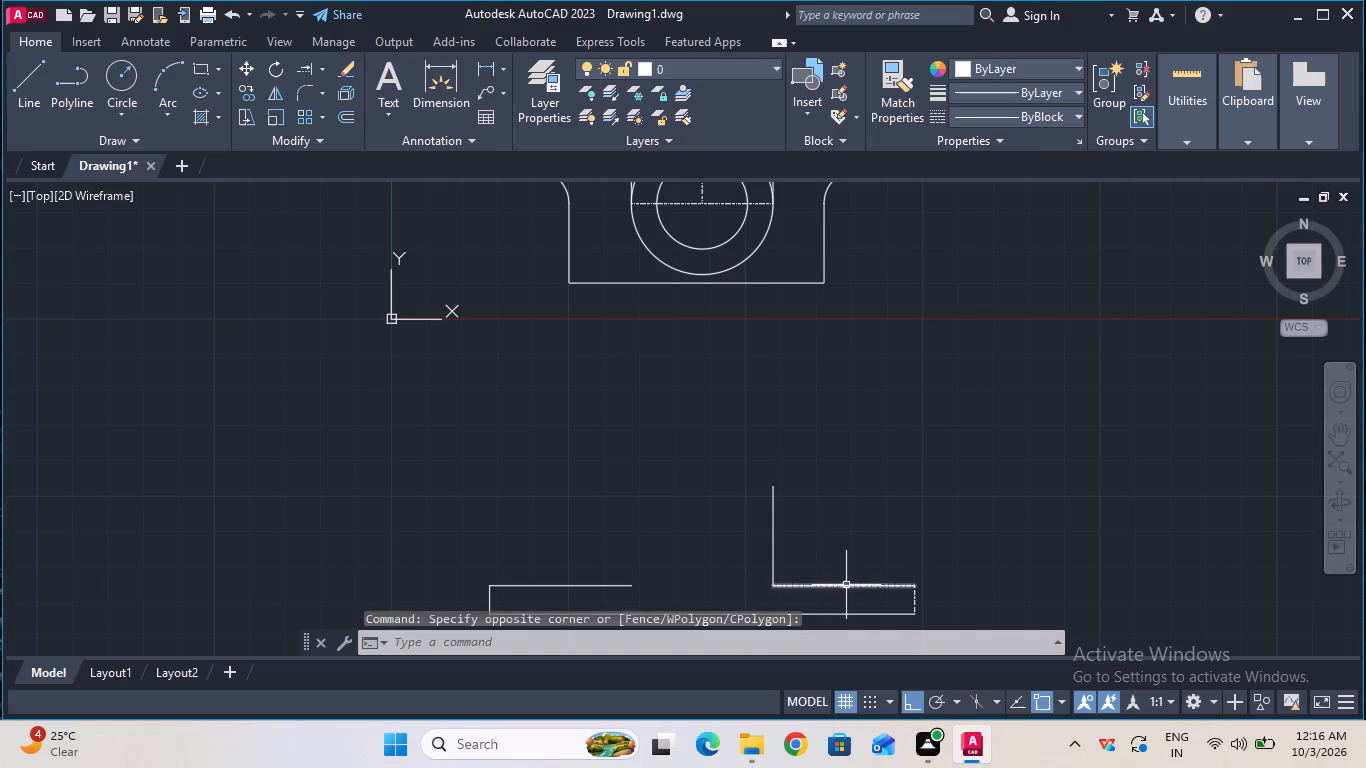
{"action": "left_click", "coordinate": [846, 585]}
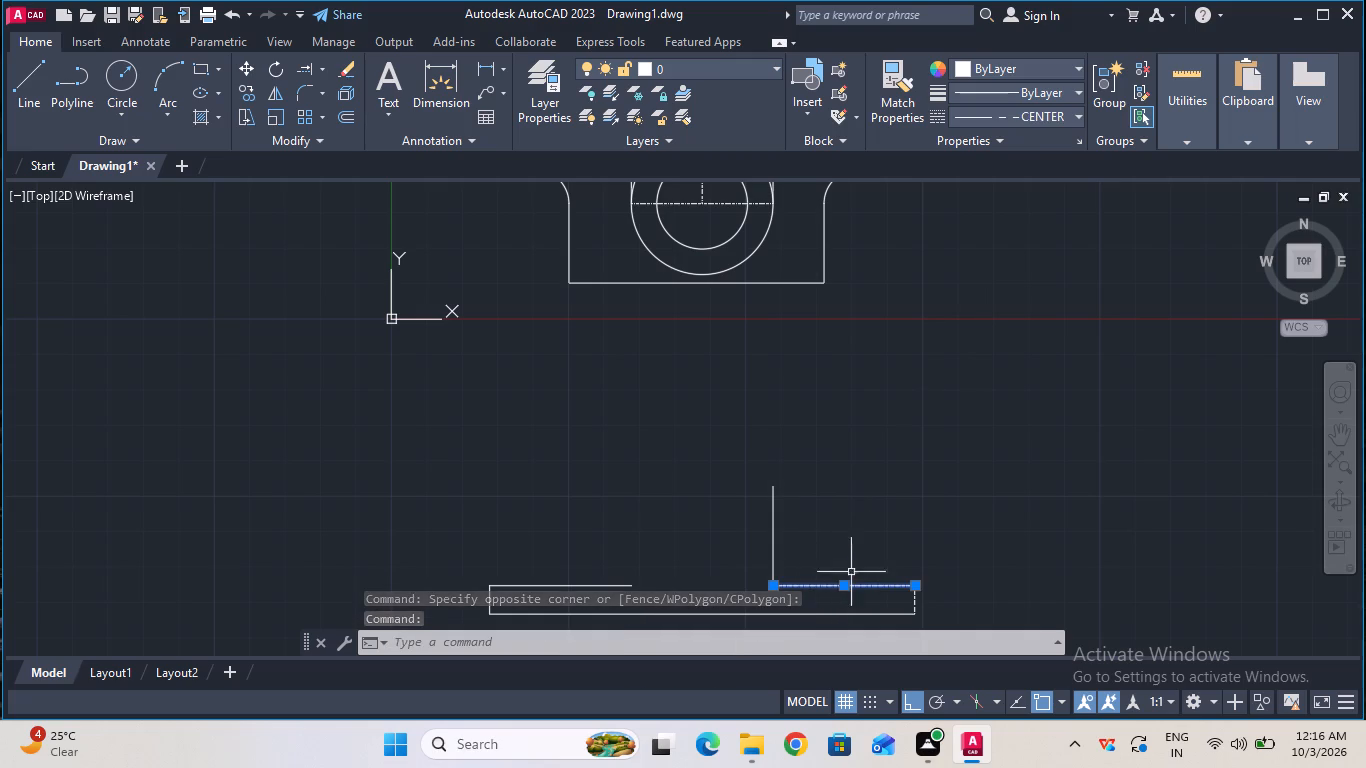
{"action": "left_click", "coordinate": [1040, 123]}
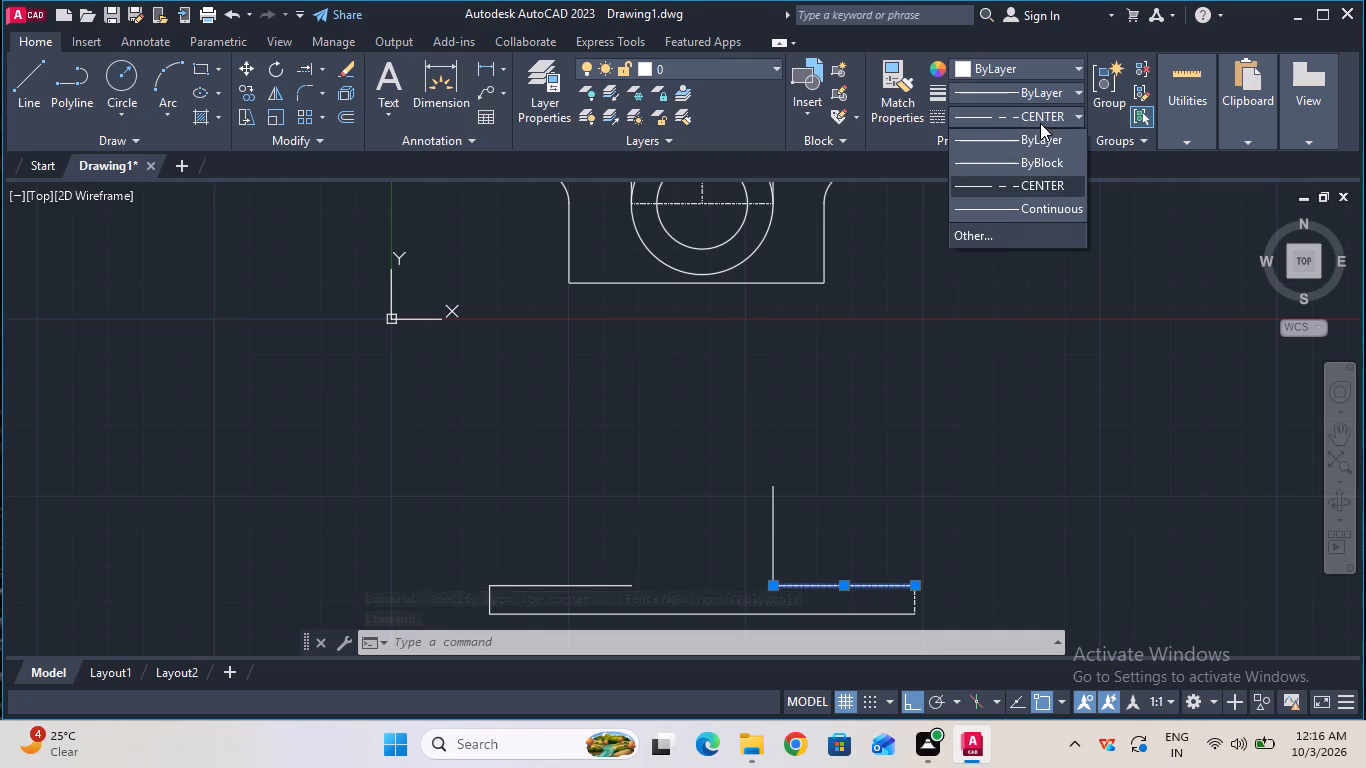
{"action": "left_click", "coordinate": [1042, 163]}
{"action": "key", "text": "Escape"}
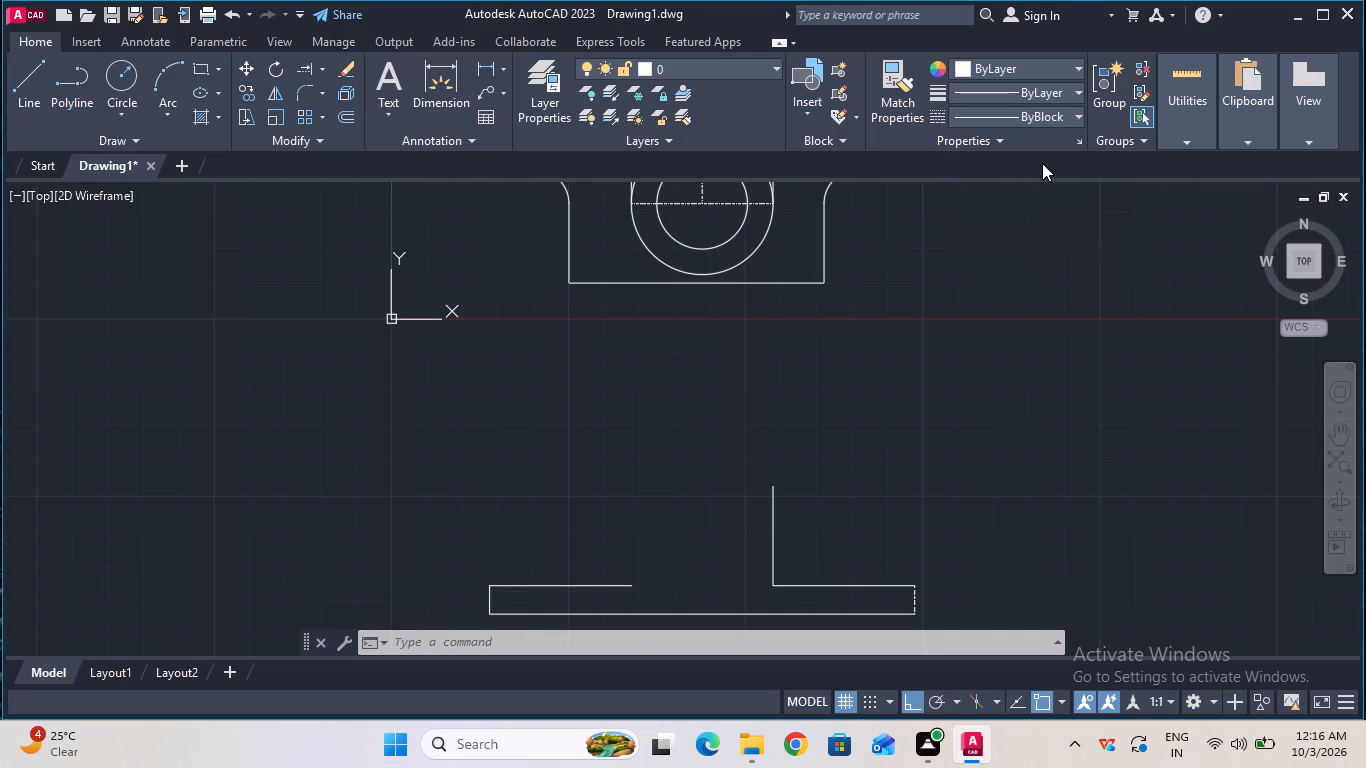
Draw a 35 mm vertical line upward from the inner end of the base's left 50 mm line.
{"action": "left_click", "coordinate": [39, 108]}
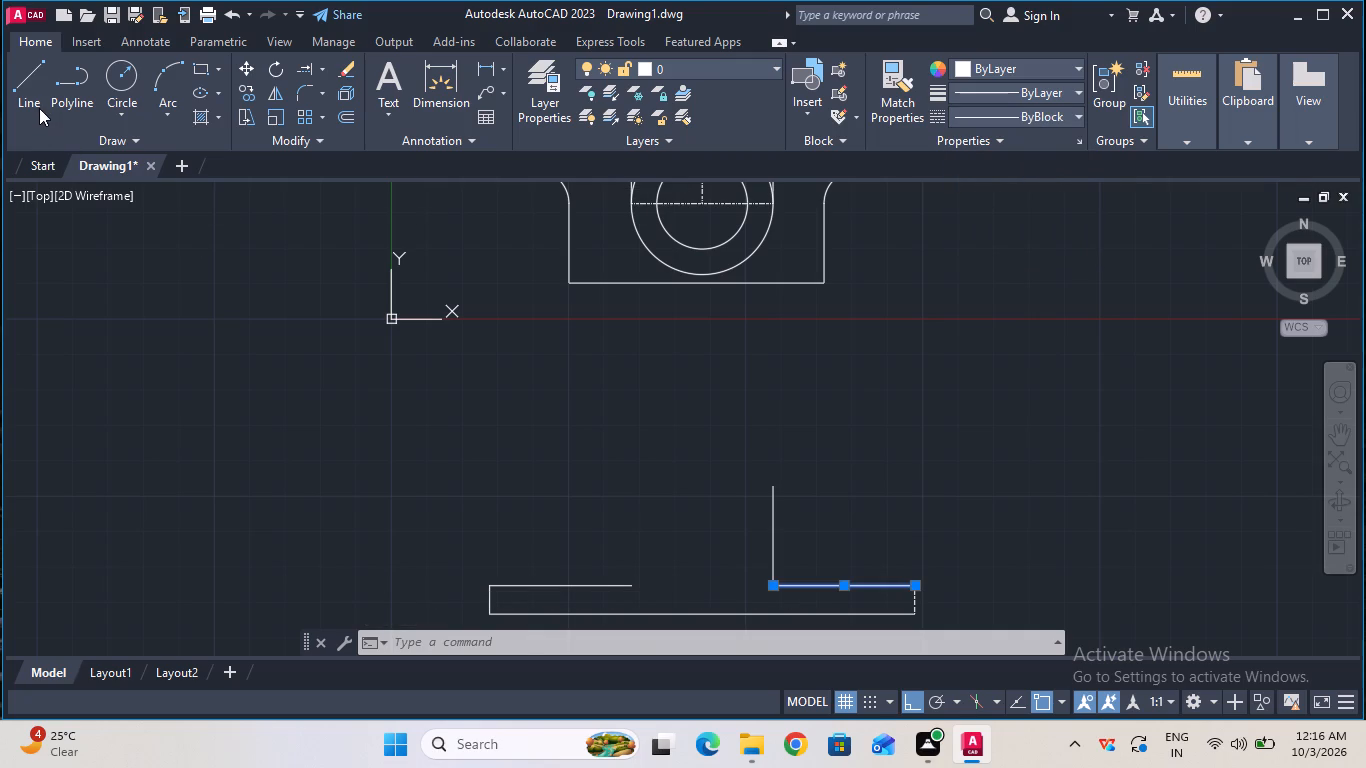
{"action": "left_click", "coordinate": [628, 585]}
{"action": "type", "text": "35"}
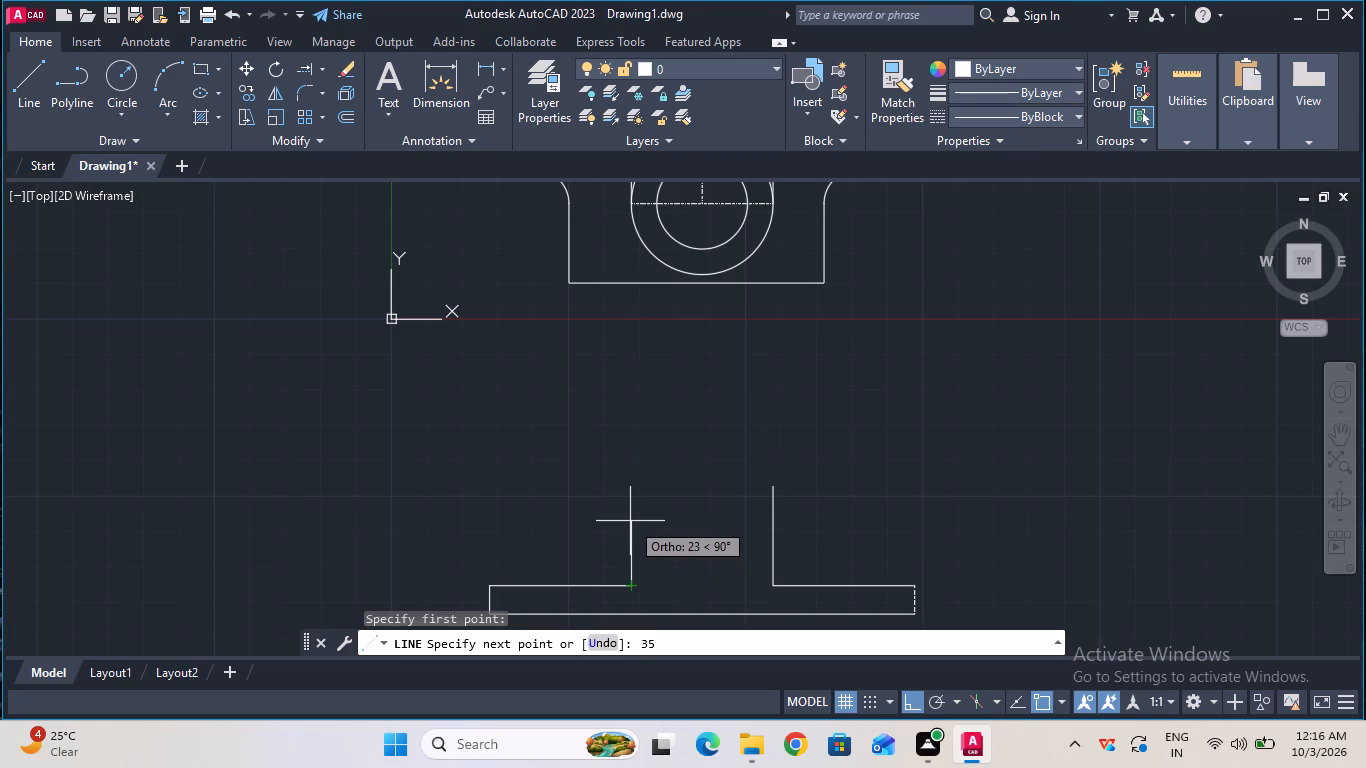
{"action": "key", "text": "Return"}
{"action": "key", "text": "Escape"}
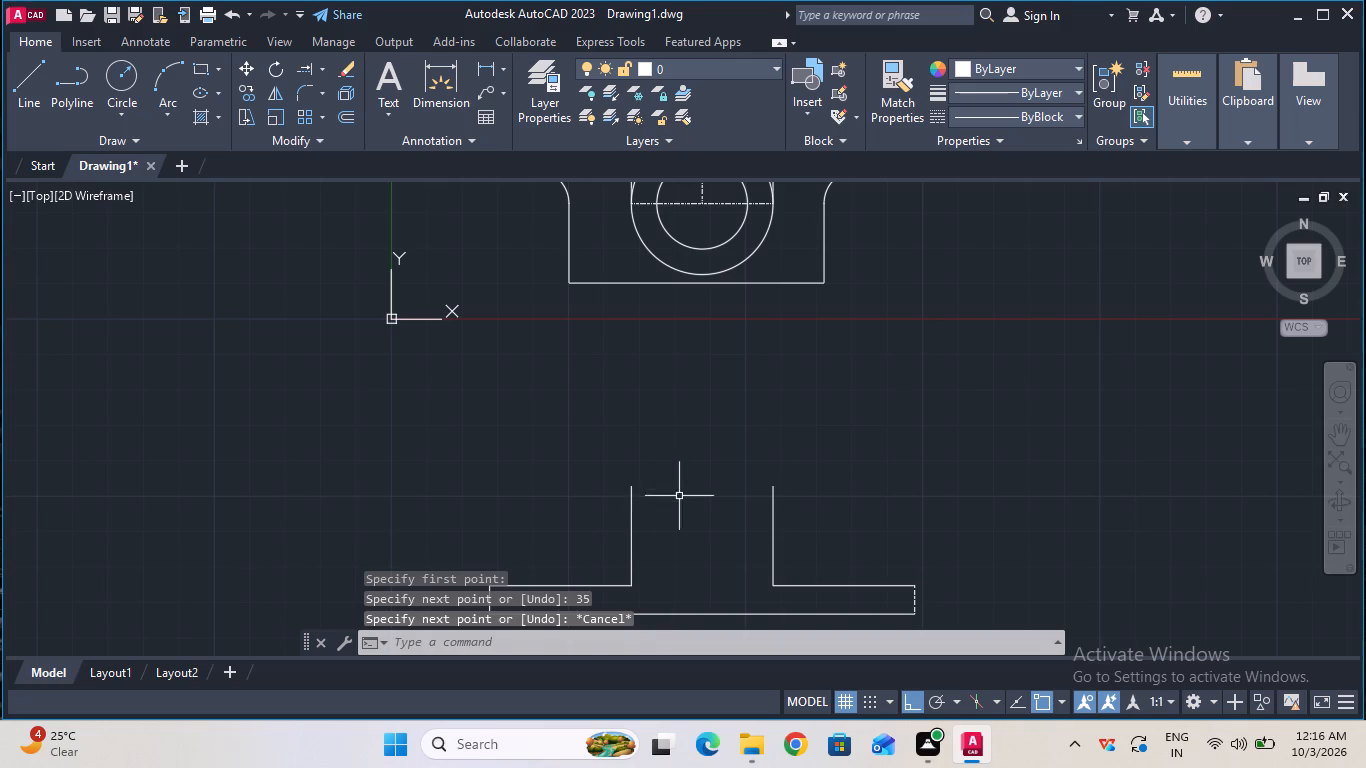
Draw a horizontal line joining the upper ends of the two 35 mm vertical lines.
{"action": "left_click", "coordinate": [21, 79]}
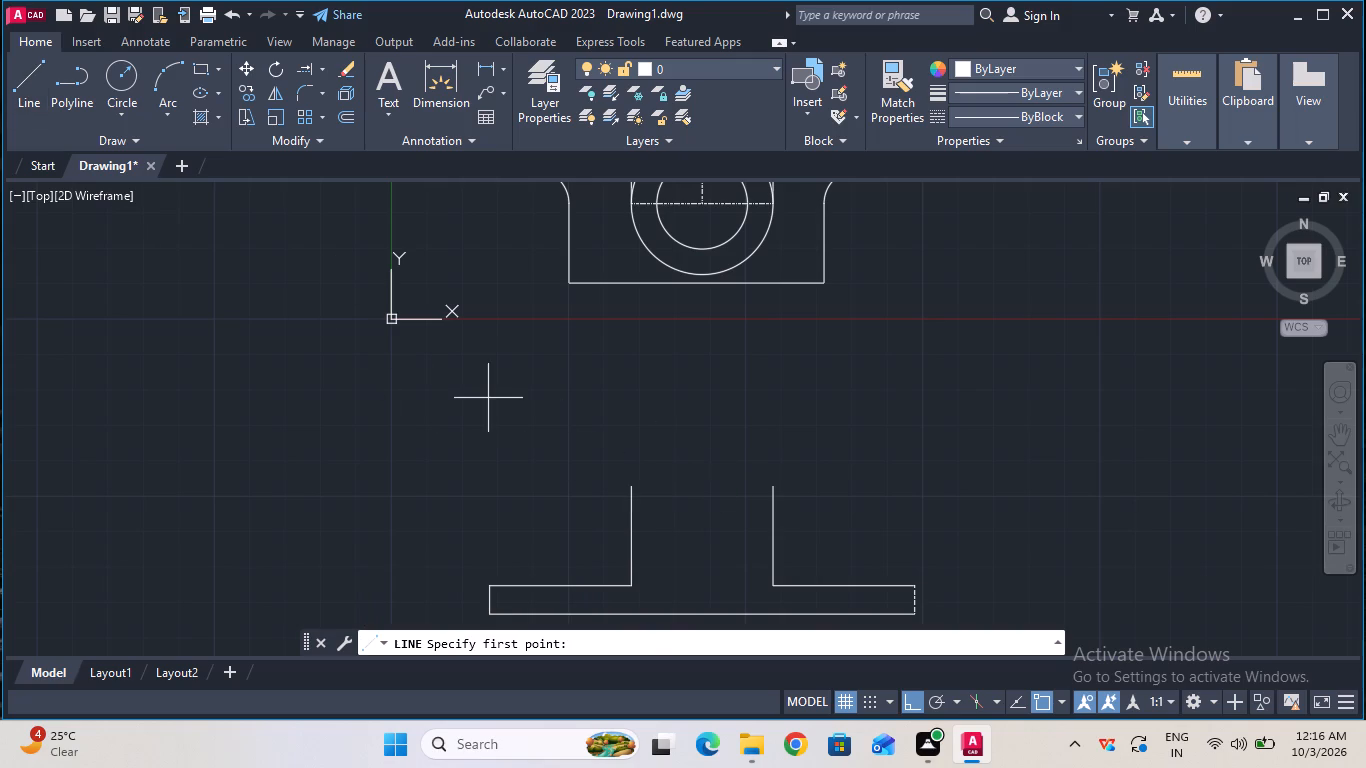
{"action": "left_click", "coordinate": [629, 492]}
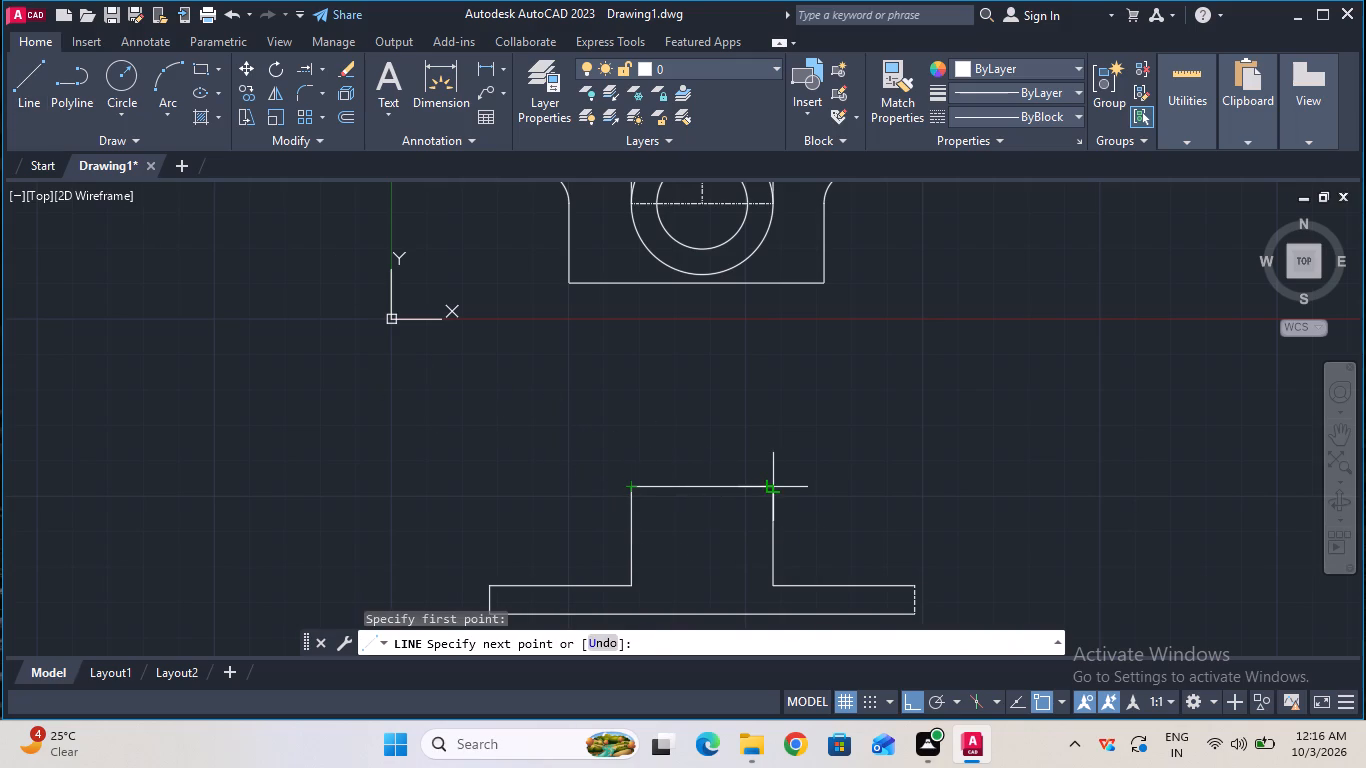
{"action": "left_click", "coordinate": [776, 488]}
{"action": "key", "text": "Escape"}
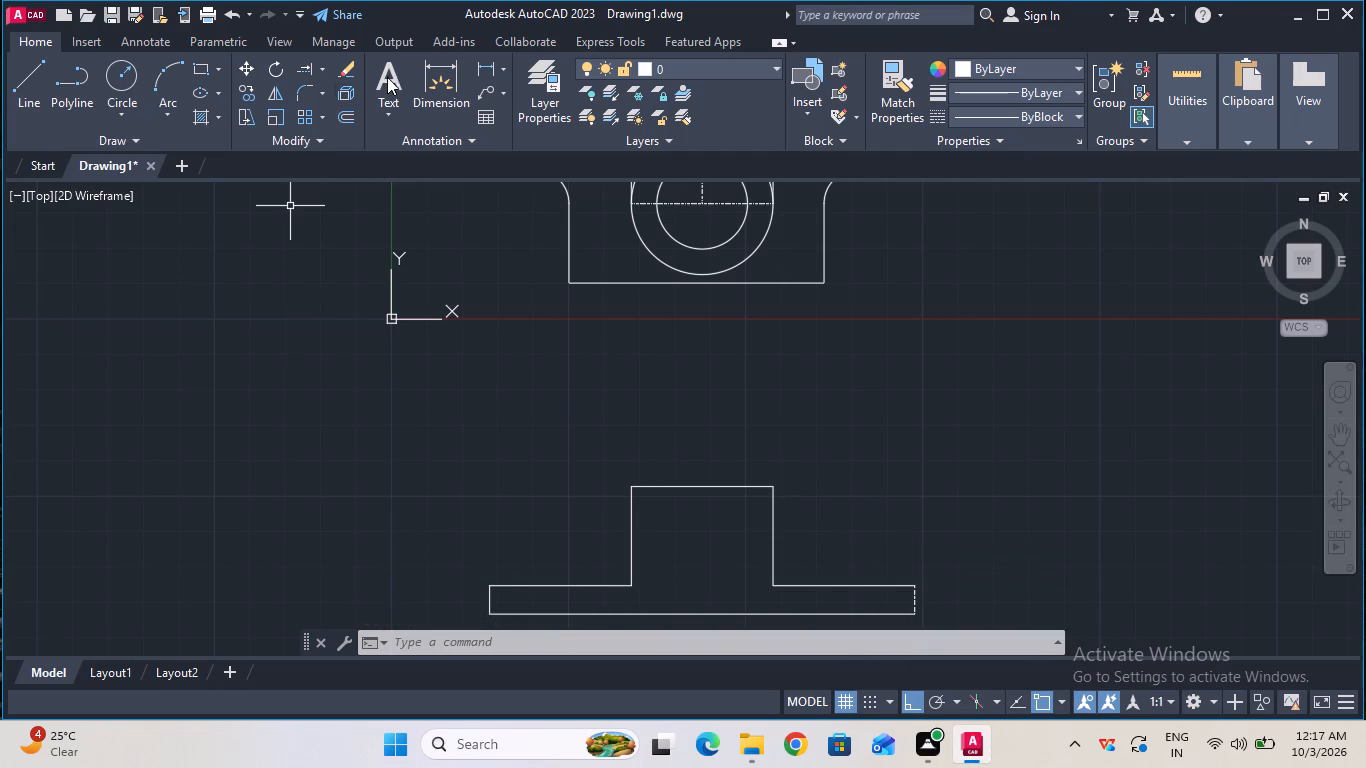
Offset both 35 mm vertical side lines of the raised block inward by 9 mm.
{"action": "left_click", "coordinate": [352, 117]}
{"action": "left_click", "coordinate": [636, 536]}
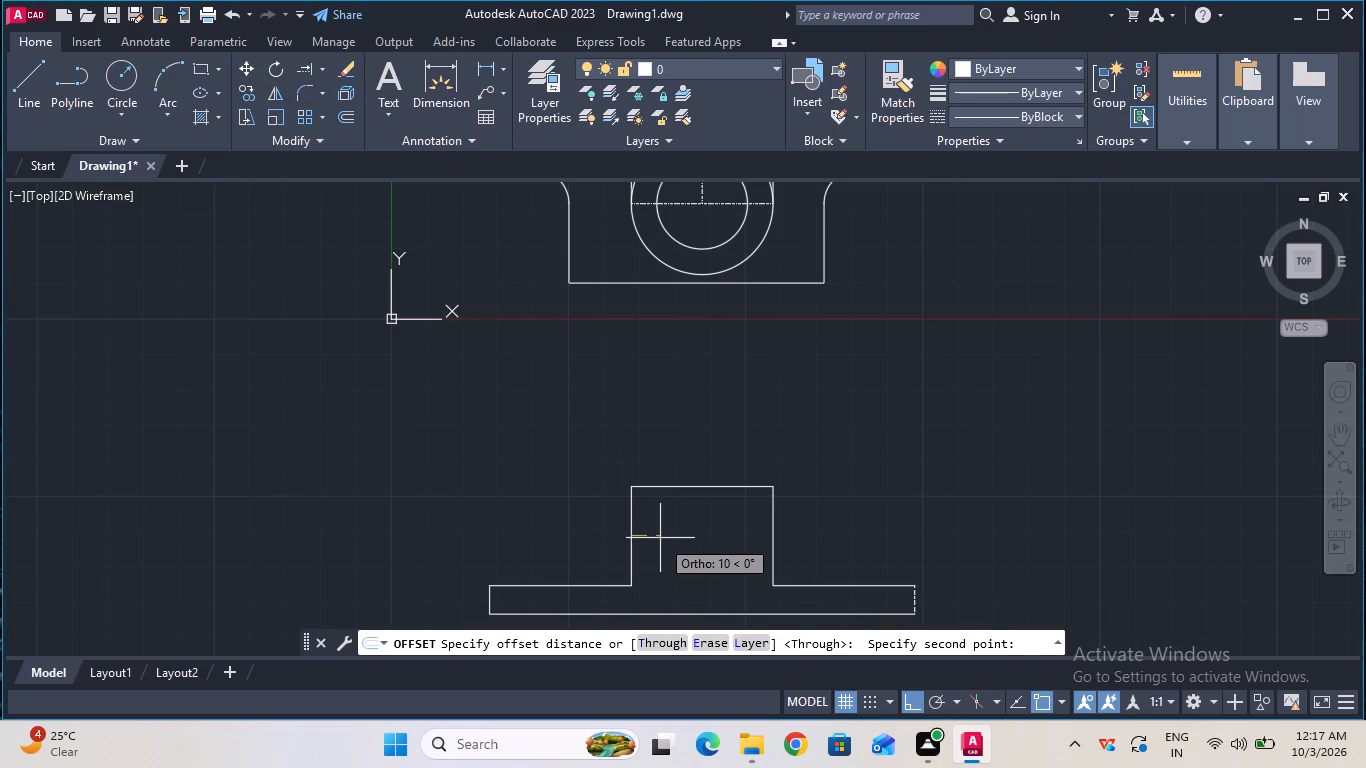
{"action": "key", "text": "9"}
{"action": "key", "text": "Return"}
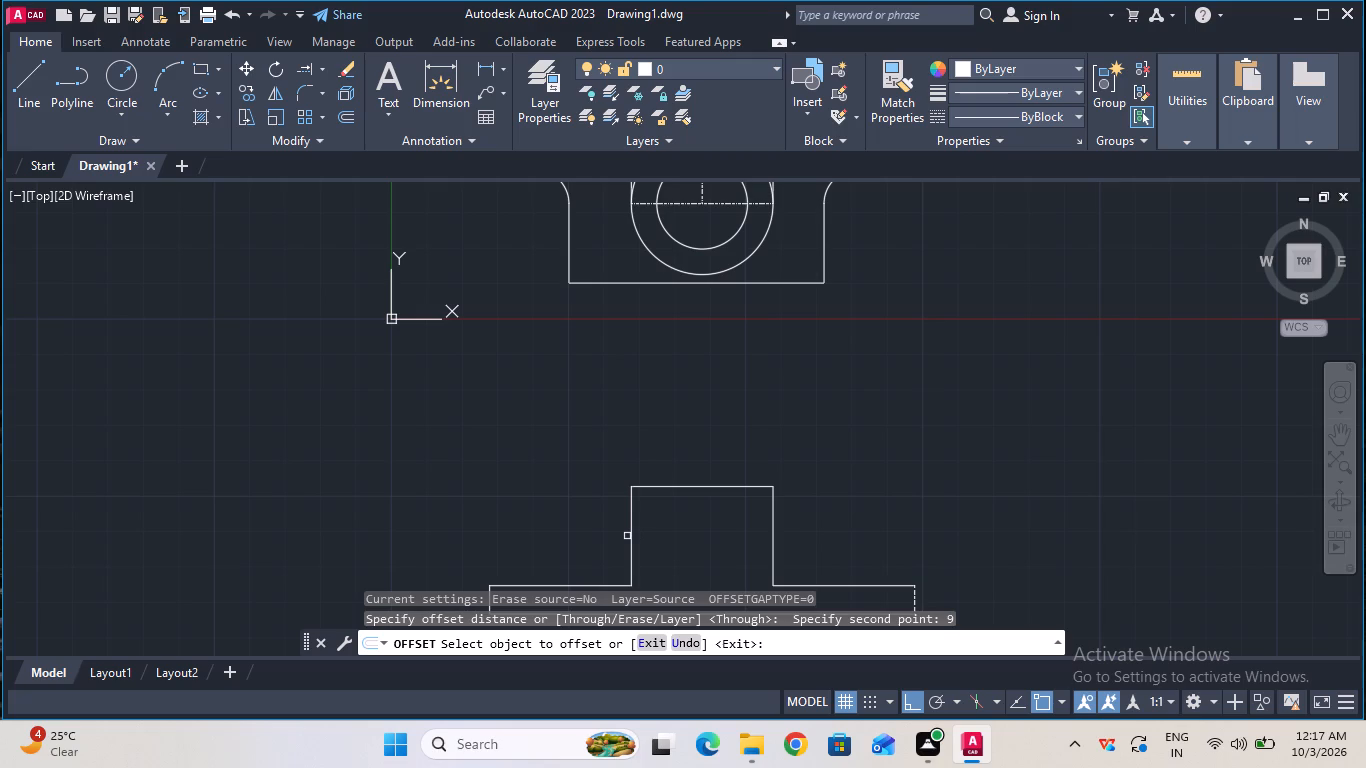
{"action": "left_click", "coordinate": [634, 539]}
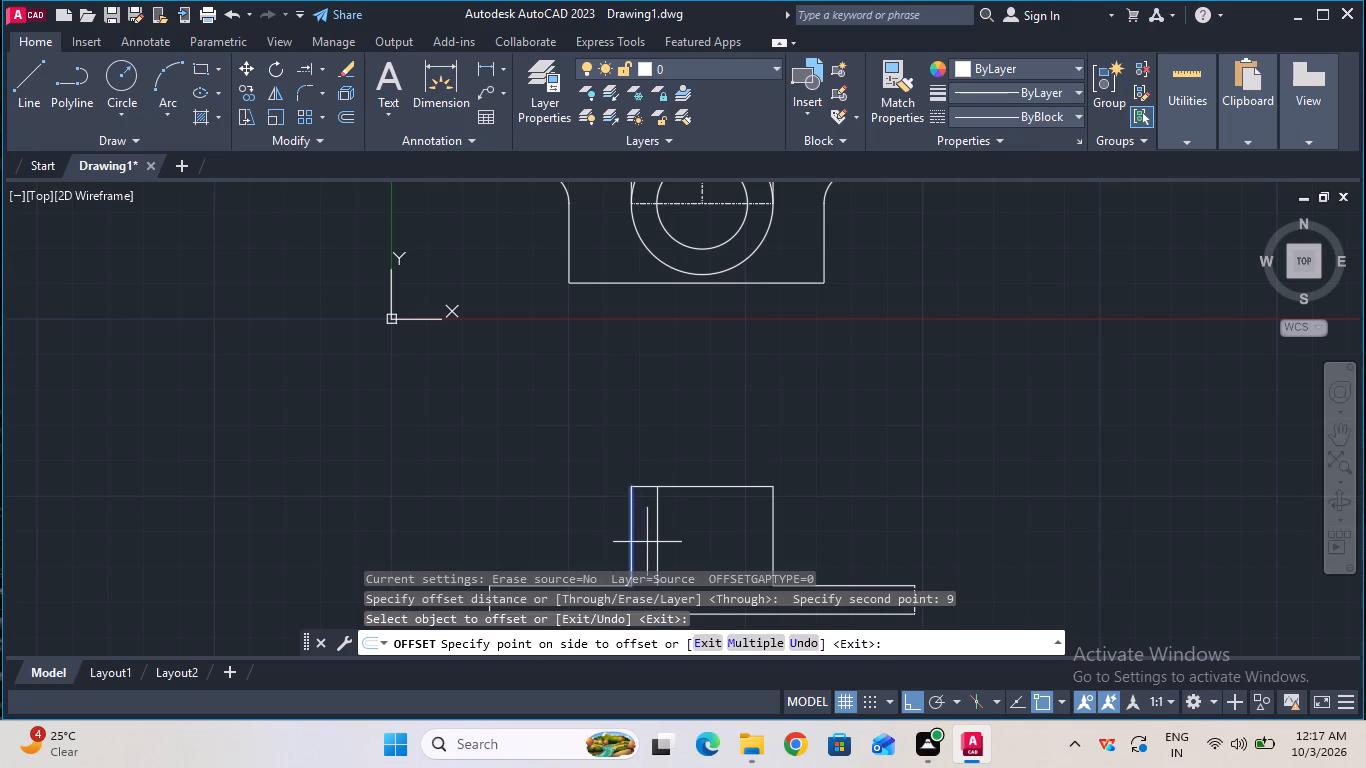
{"action": "left_click", "coordinate": [648, 542]}
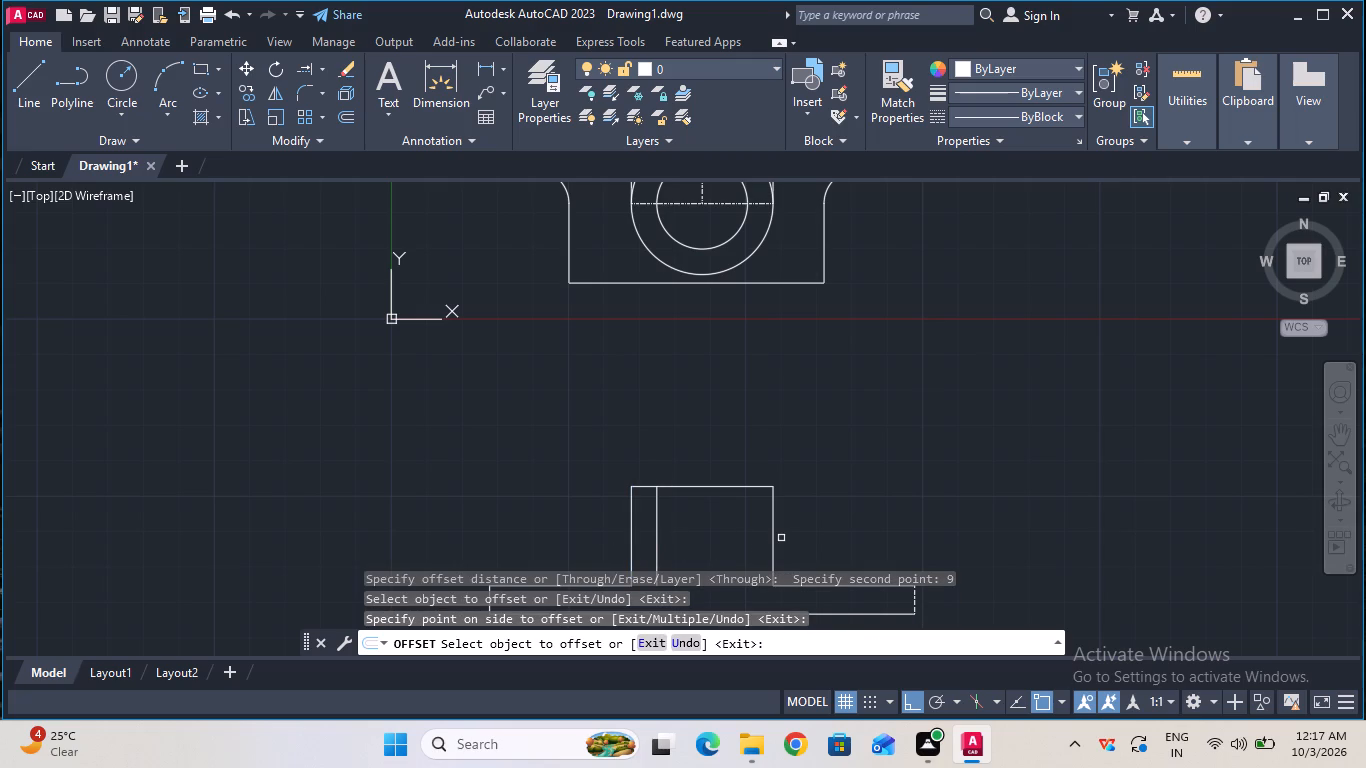
{"action": "left_click", "coordinate": [773, 538]}
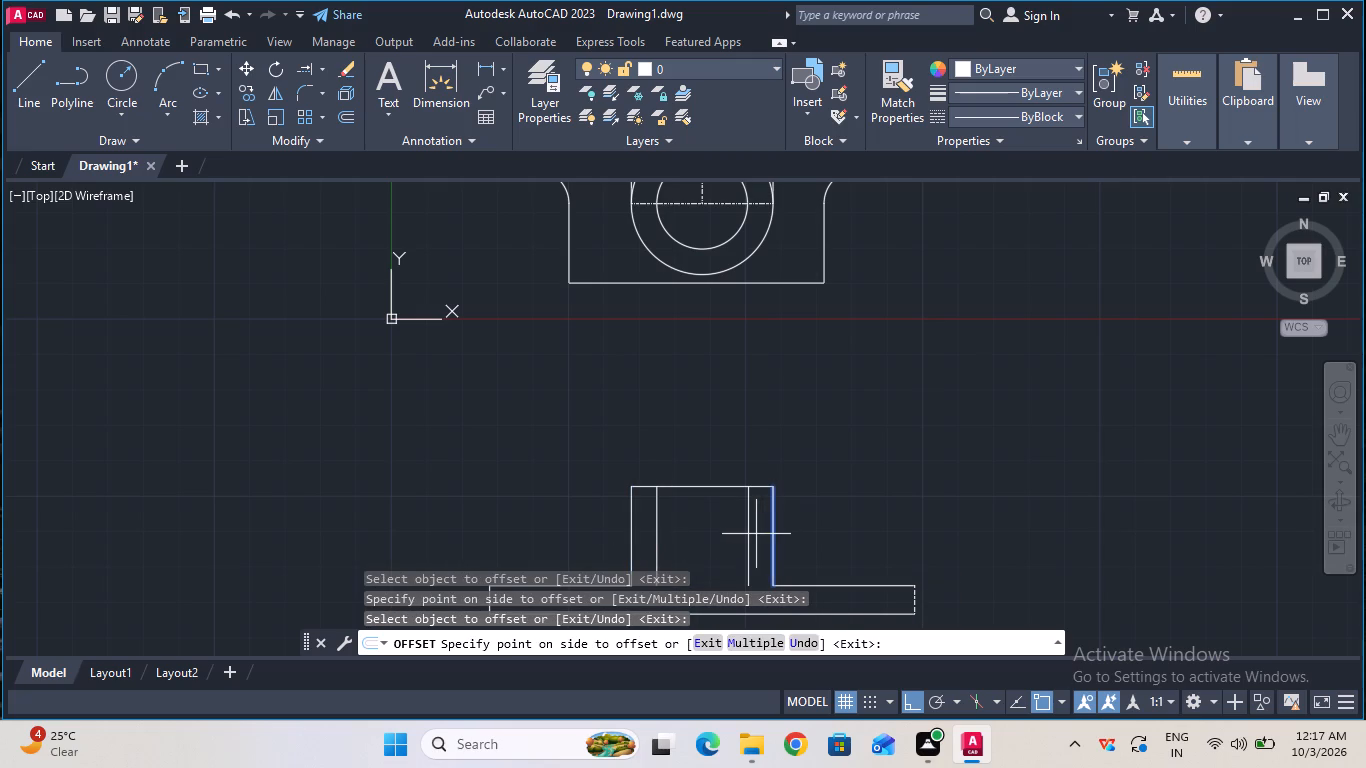
{"action": "left_click", "coordinate": [757, 534]}
{"action": "key", "text": "Escape"}
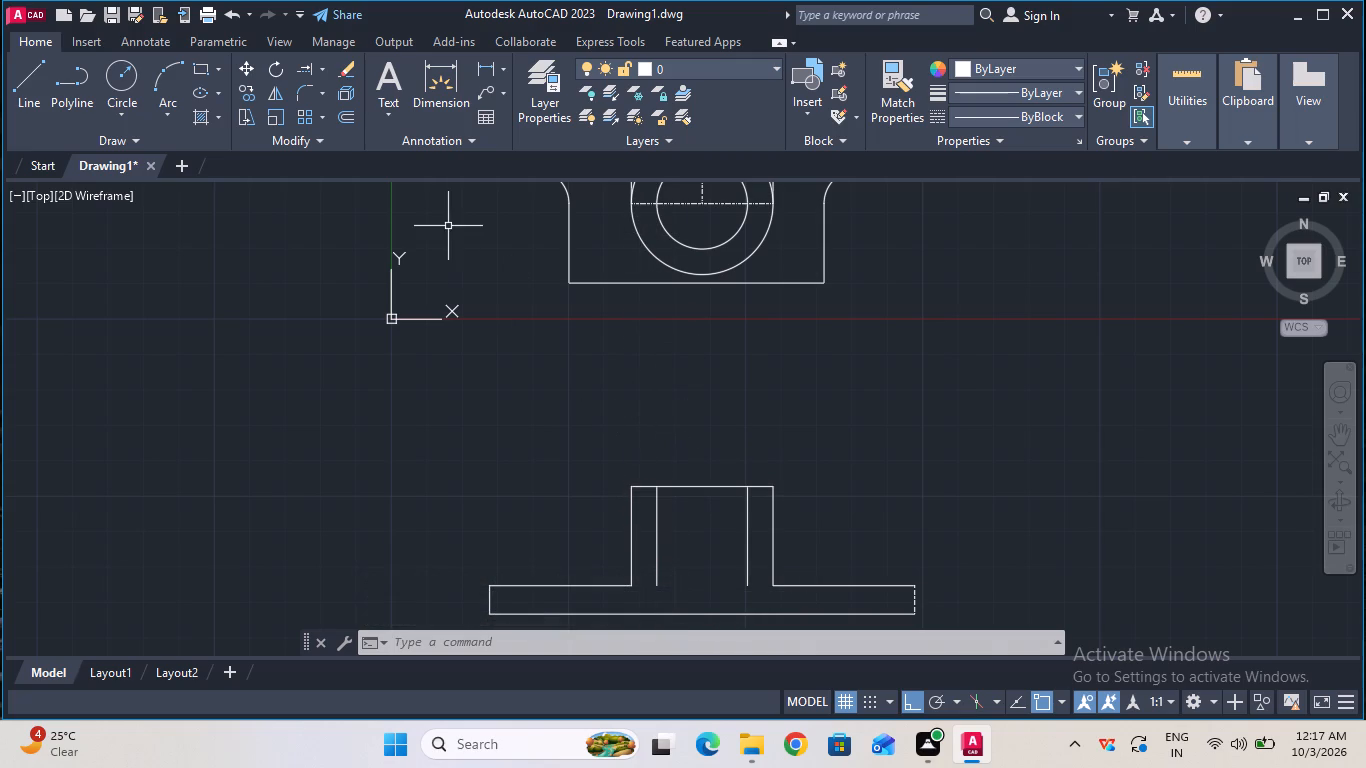
Extend the two inner vertical lines of the raised block down to the base's bottom line.
{"action": "left_click", "coordinate": [323, 73]}
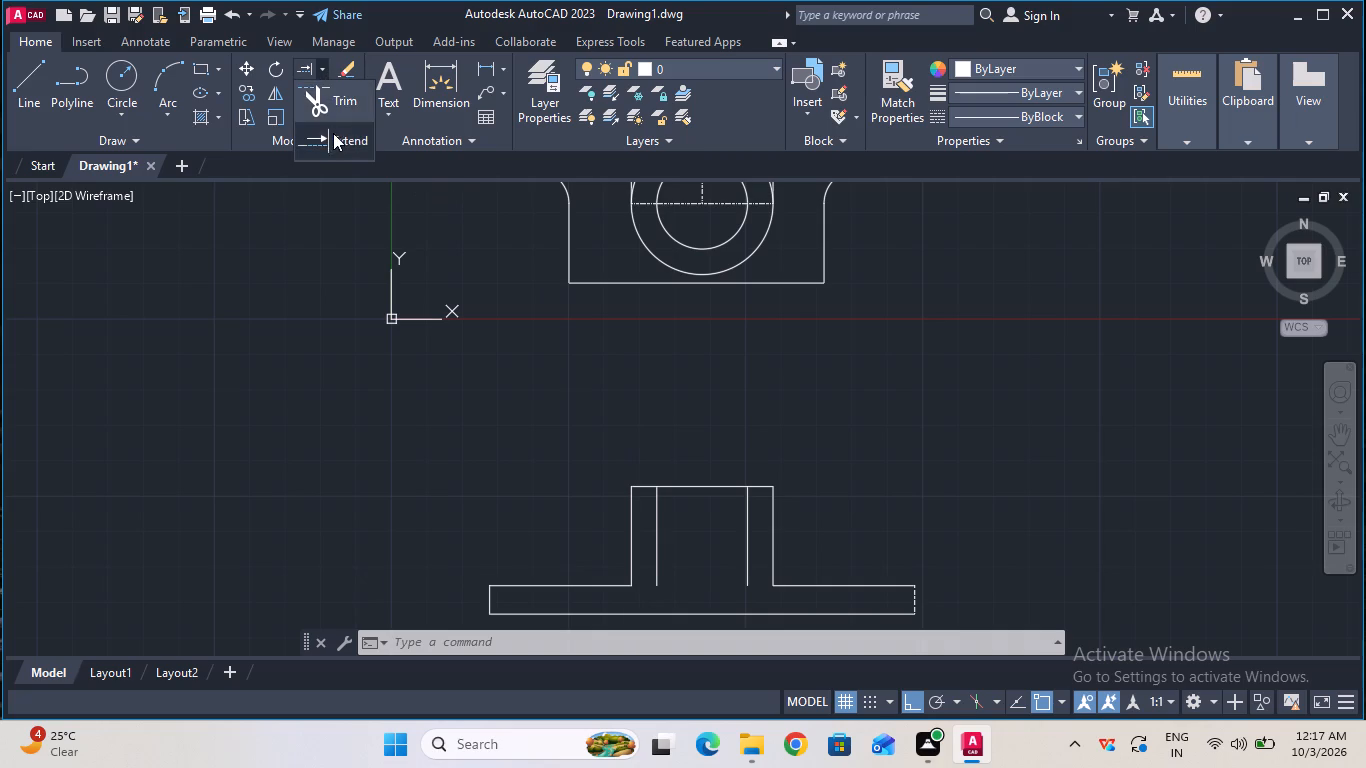
{"action": "left_click", "coordinate": [335, 136]}
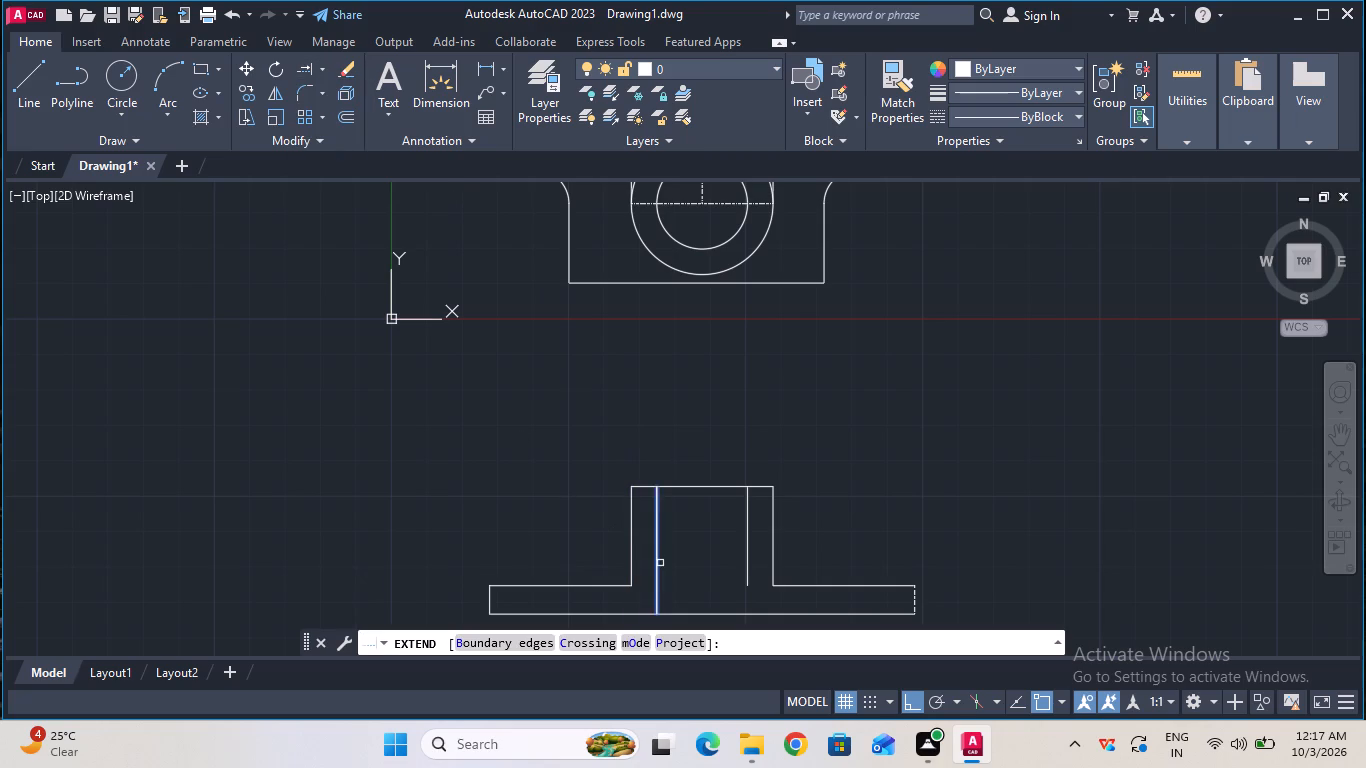
{"action": "left_click", "coordinate": [657, 563]}
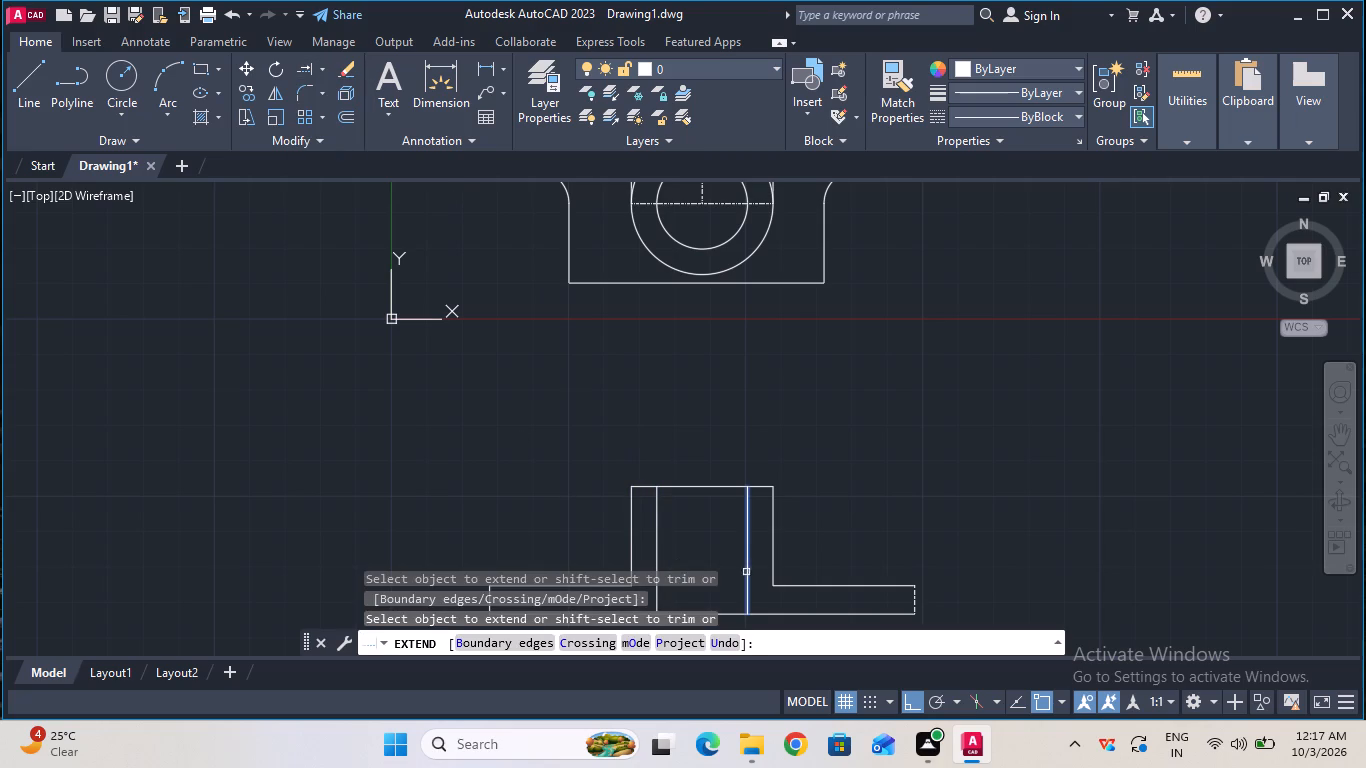
{"action": "left_click", "coordinate": [749, 573]}
{"action": "key", "text": "Escape"}
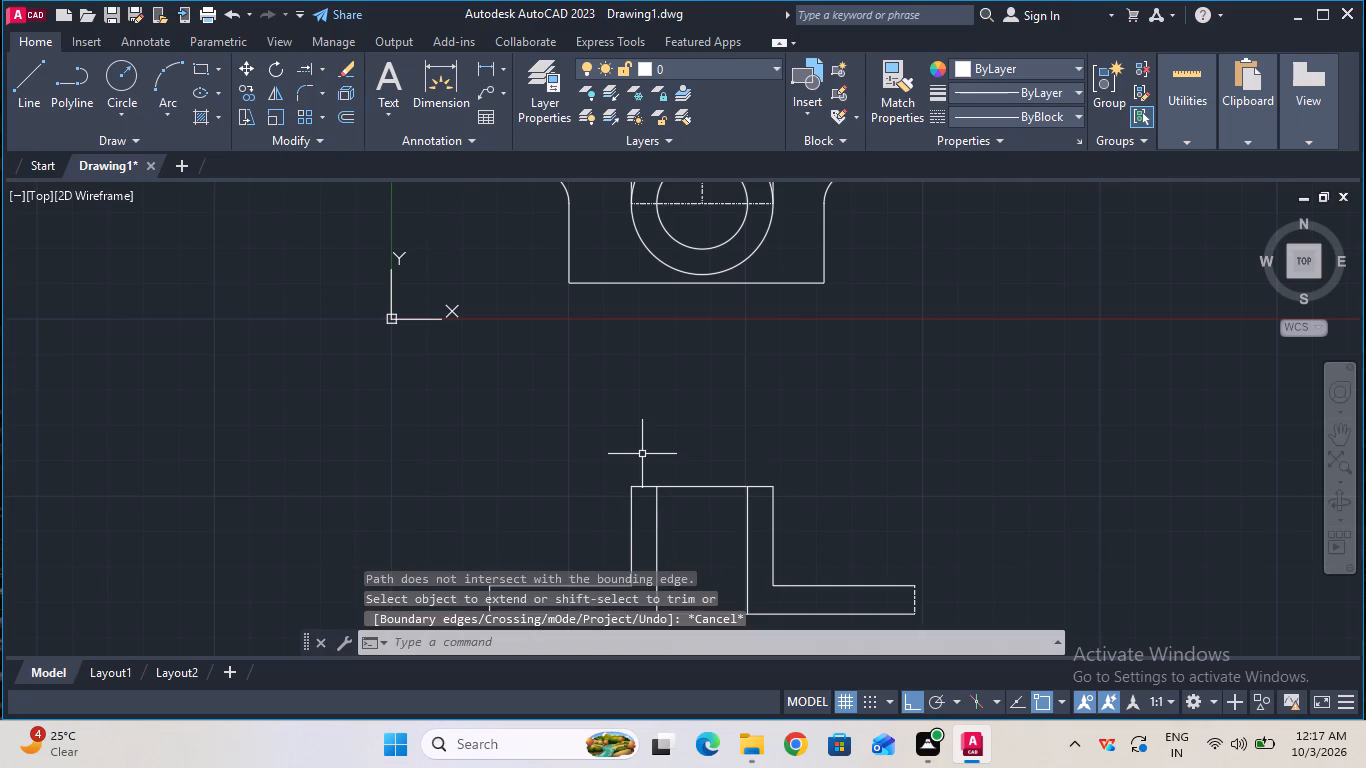
Change the linetype of the base's right end vertical line to ByBlock.
{"action": "left_click", "coordinate": [918, 596]}
{"action": "left_click", "coordinate": [918, 596]}
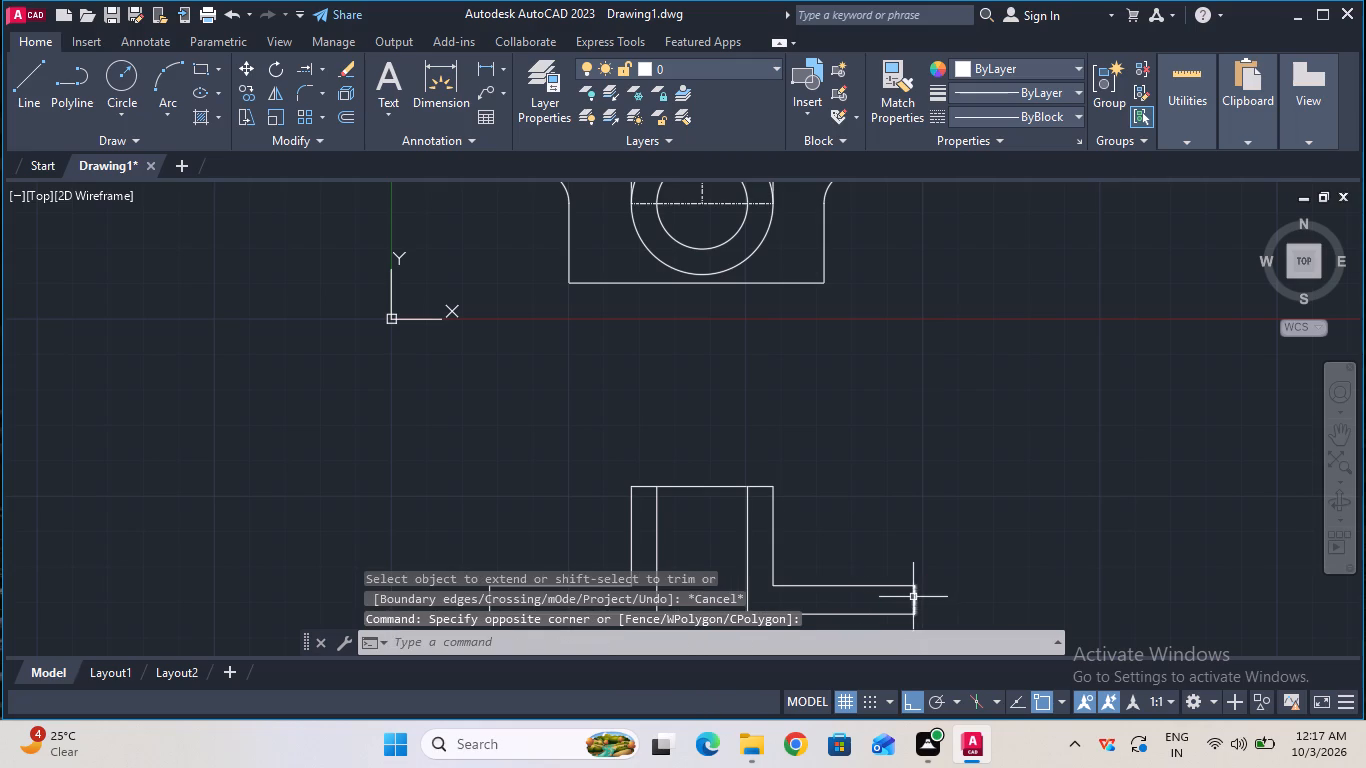
{"action": "left_click", "coordinate": [913, 597]}
{"action": "left_click", "coordinate": [997, 122]}
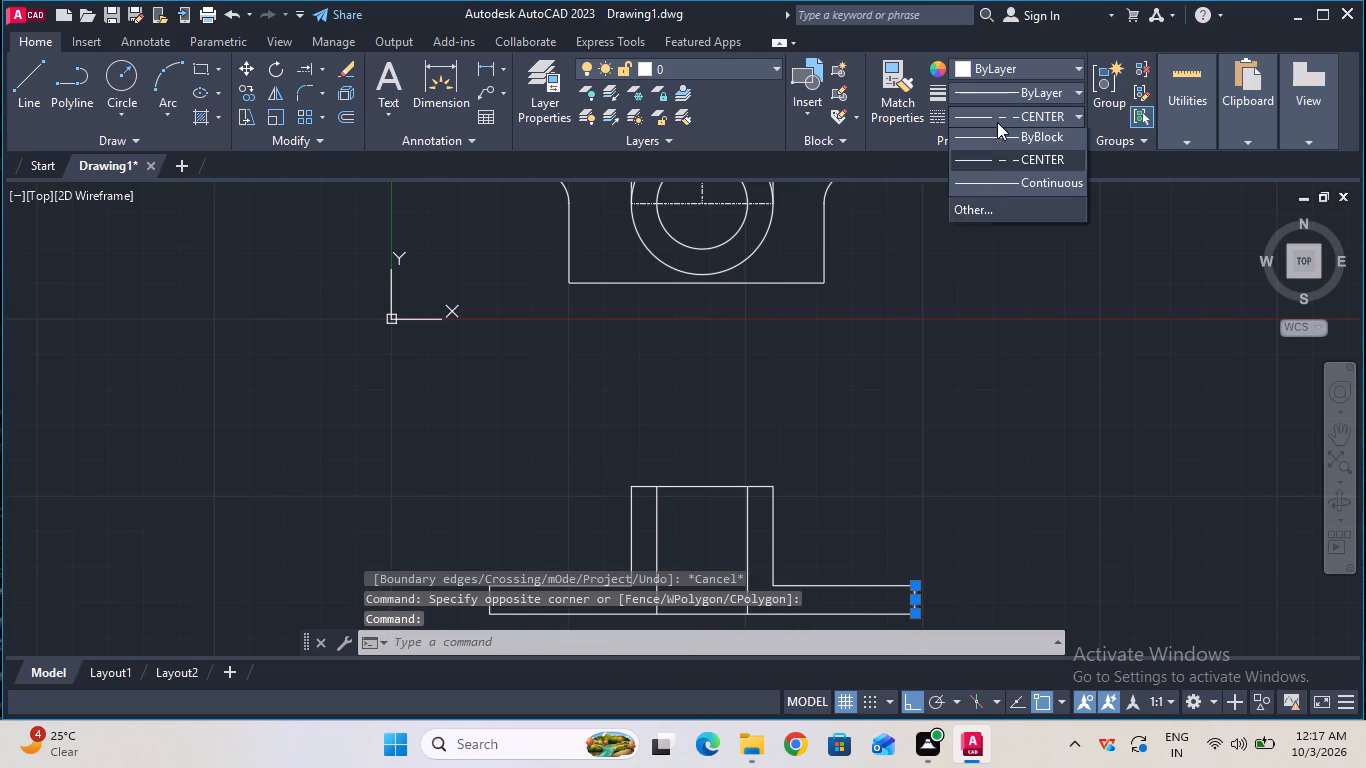
{"action": "left_click", "coordinate": [1007, 160]}
{"action": "key", "text": "Escape"}
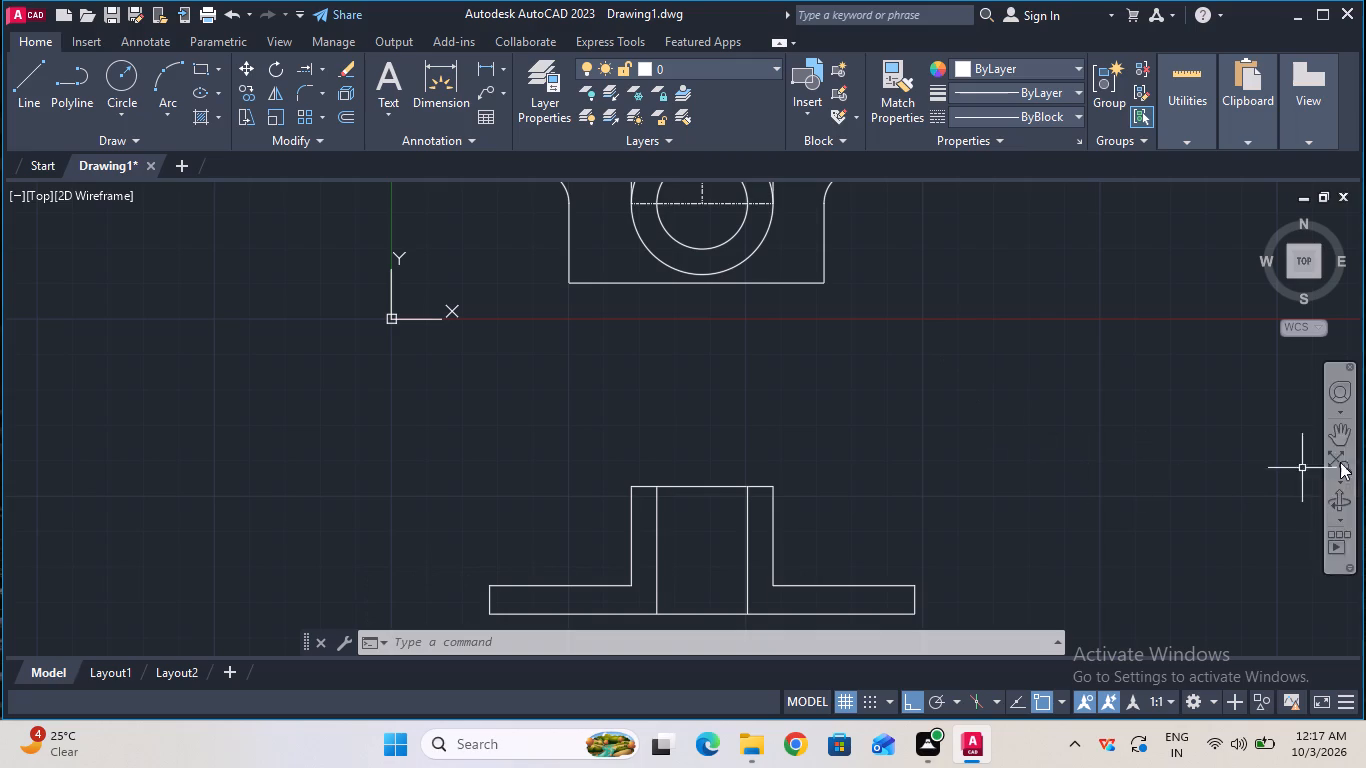
Fillet the upper view's two outer corners with a 6 mm radius, where the outer vertical sides meet the flange's underside.
{"action": "left_click", "coordinate": [1344, 436]}
{"action": "left_click_drag", "start_coordinate": [835, 239], "coordinate": [957, 473]}
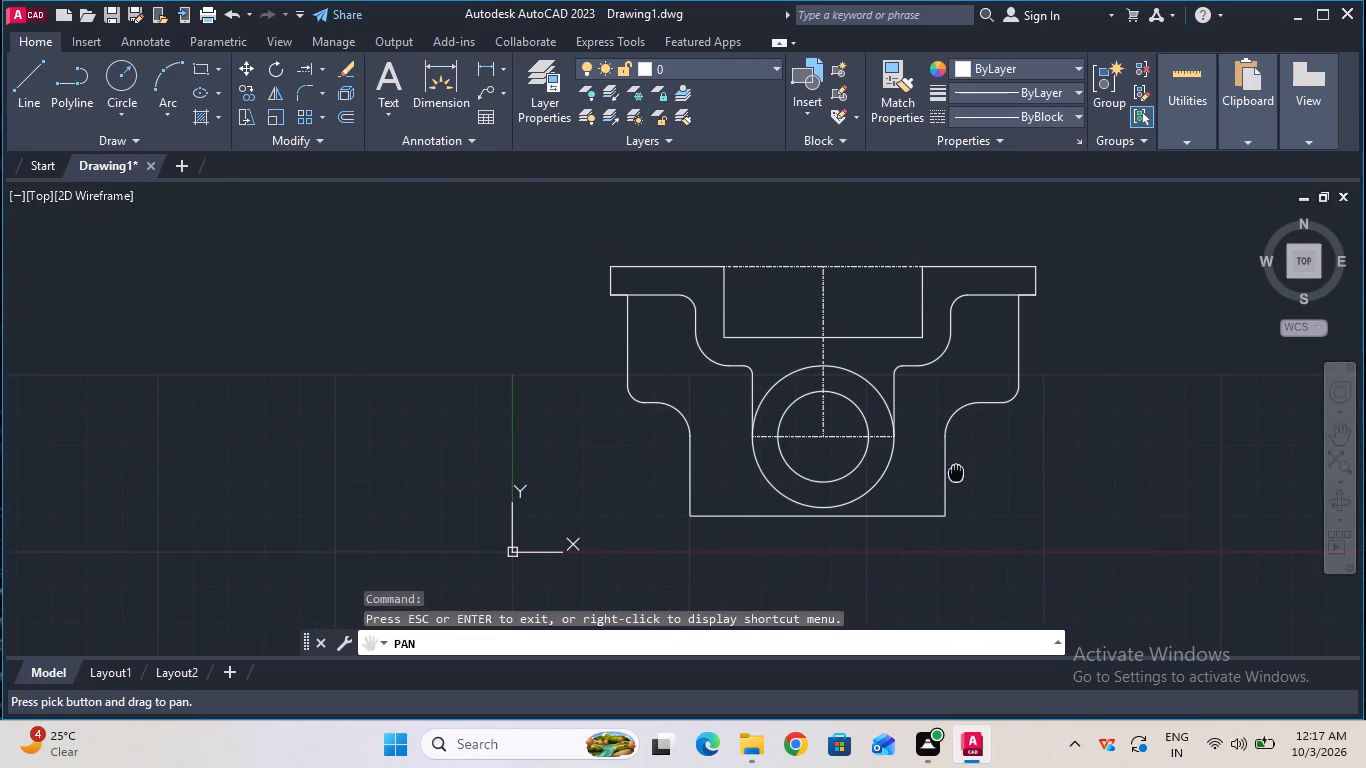
{"action": "key", "text": "Escape"}
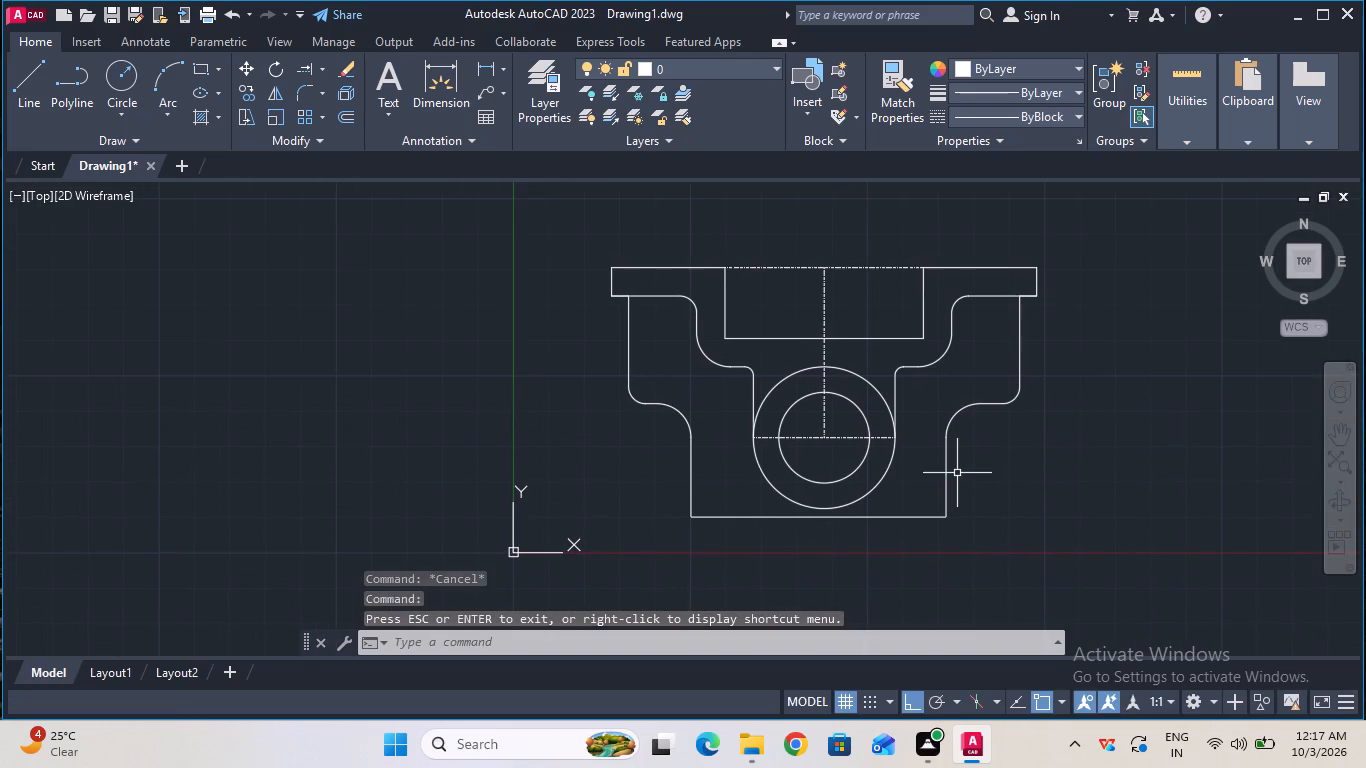
{"action": "left_click", "coordinate": [312, 93]}
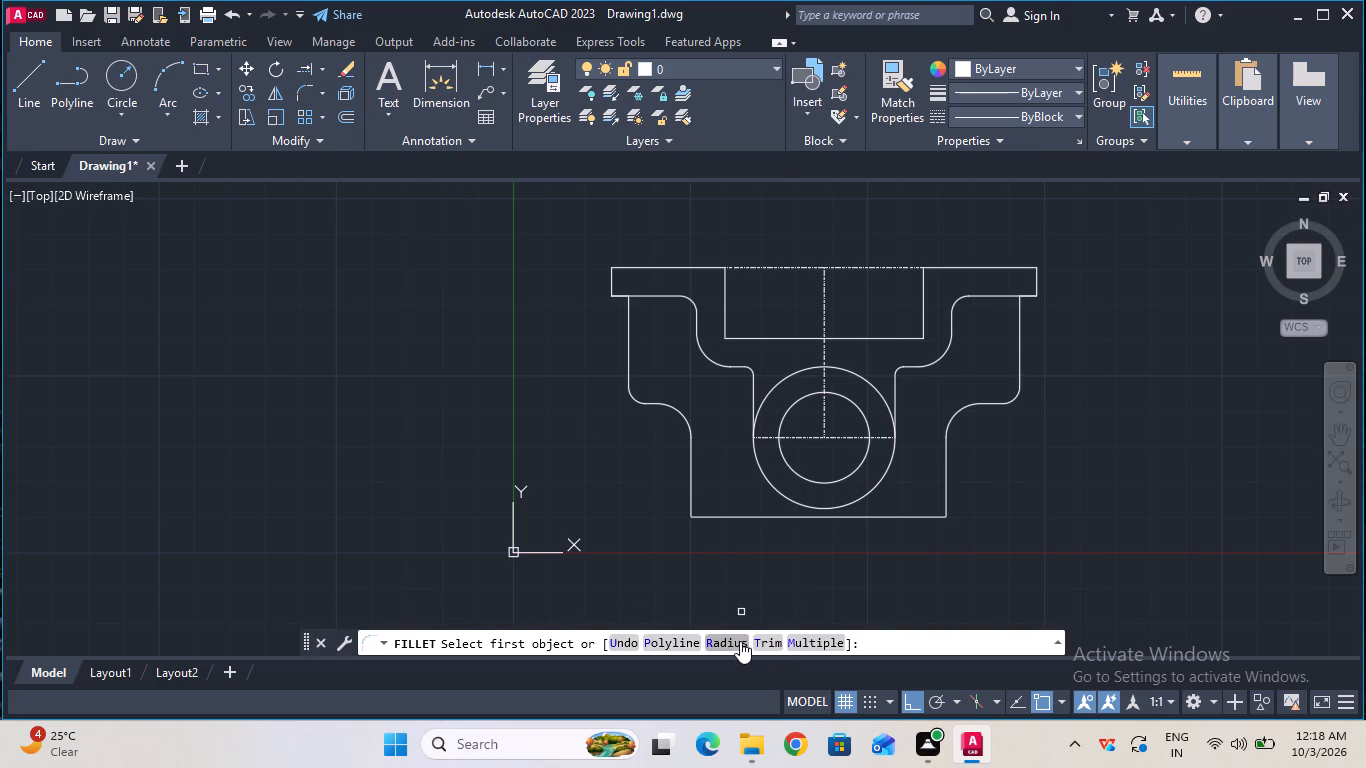
{"action": "left_click", "coordinate": [737, 641]}
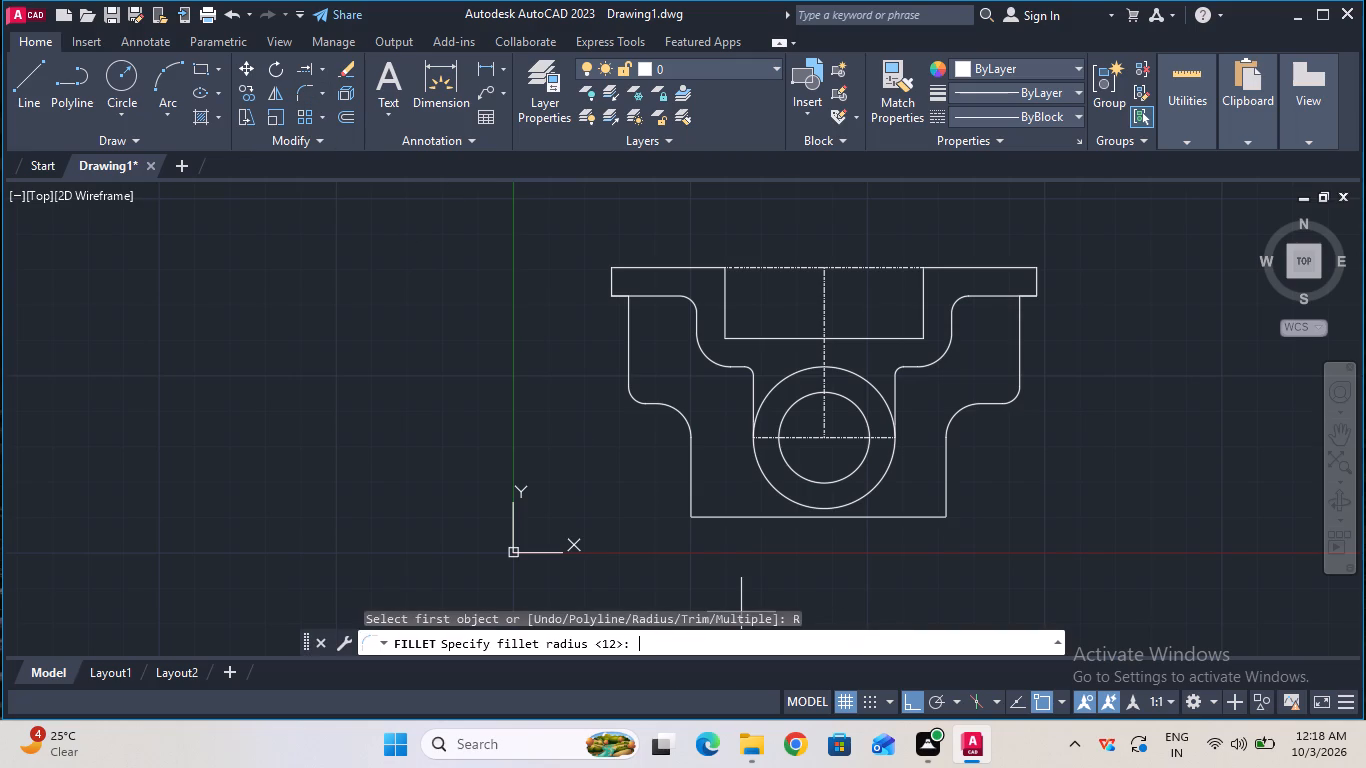
{"action": "left_click", "coordinate": [737, 641]}
{"action": "key", "text": "6"}
{"action": "key", "text": "Return"}
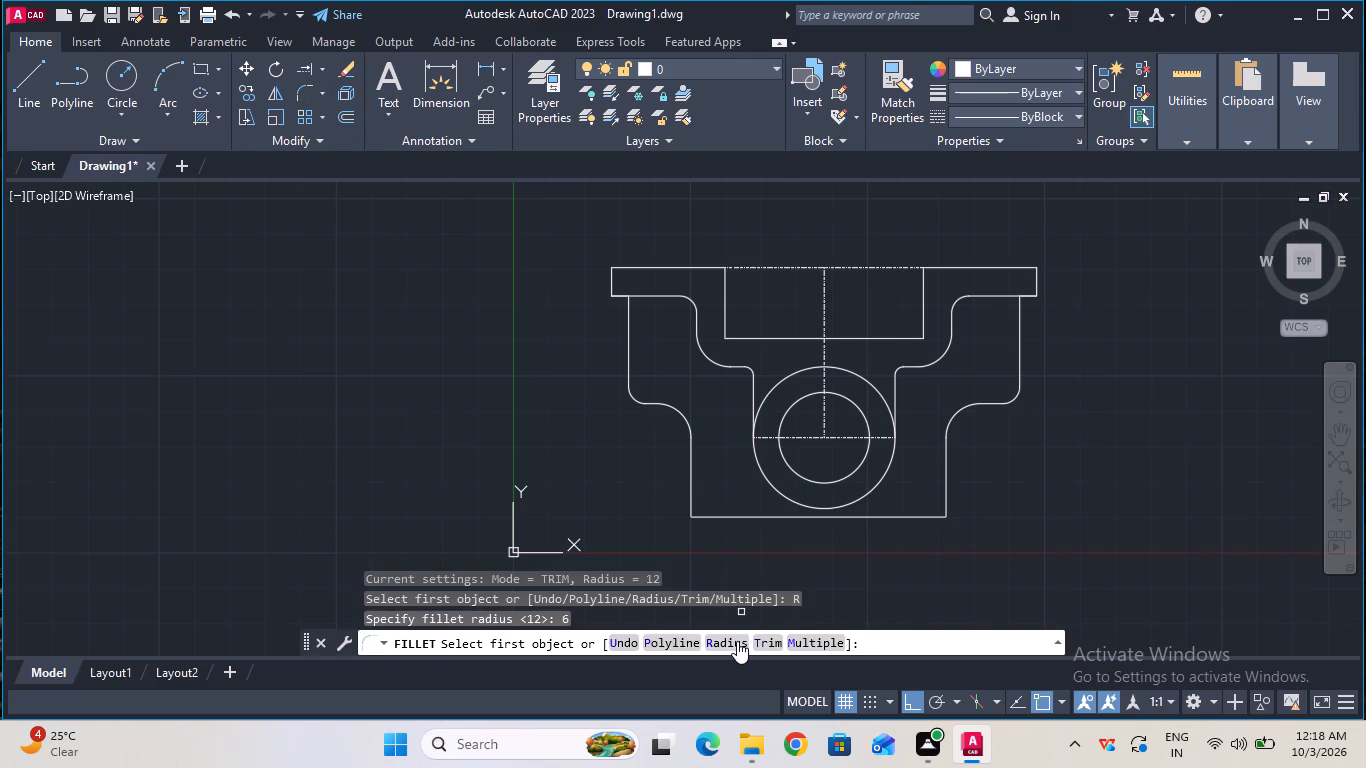
{"action": "left_click", "coordinate": [628, 325]}
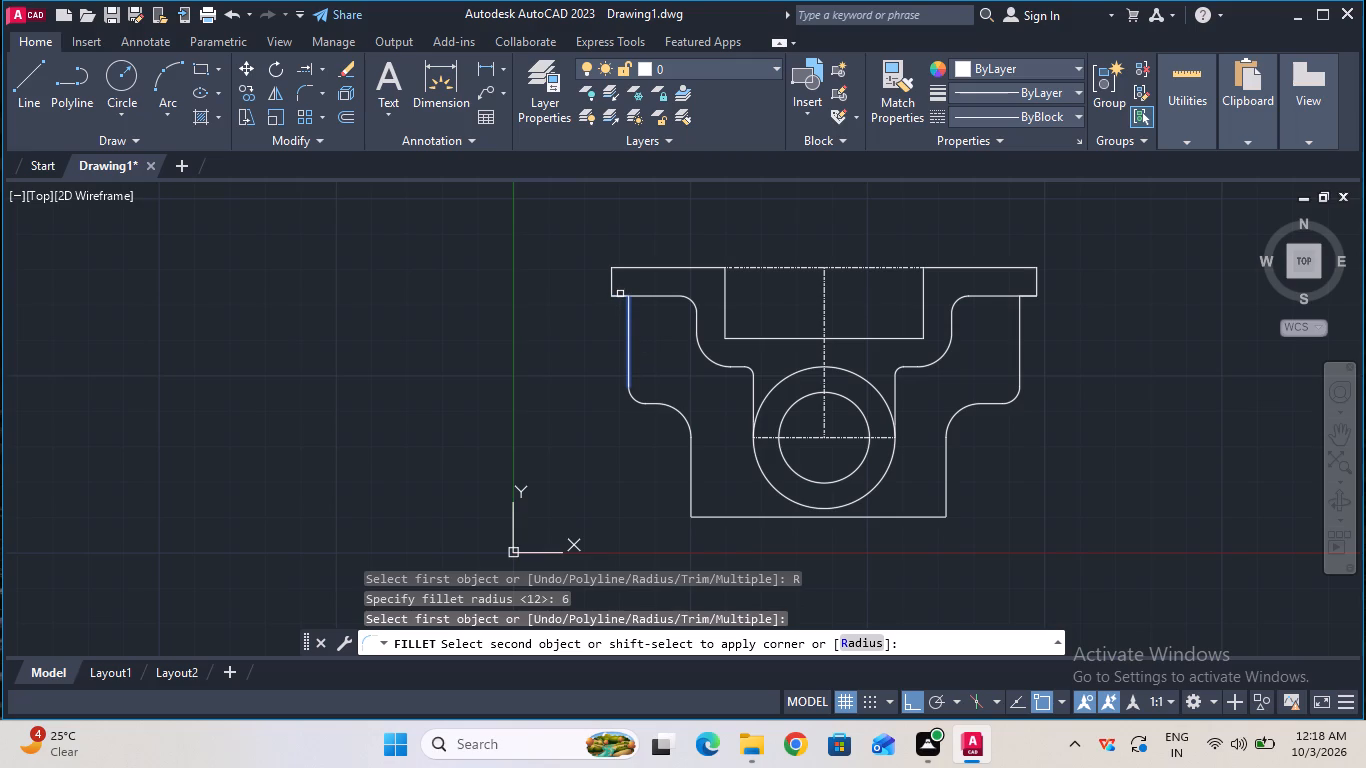
{"action": "left_click", "coordinate": [620, 295]}
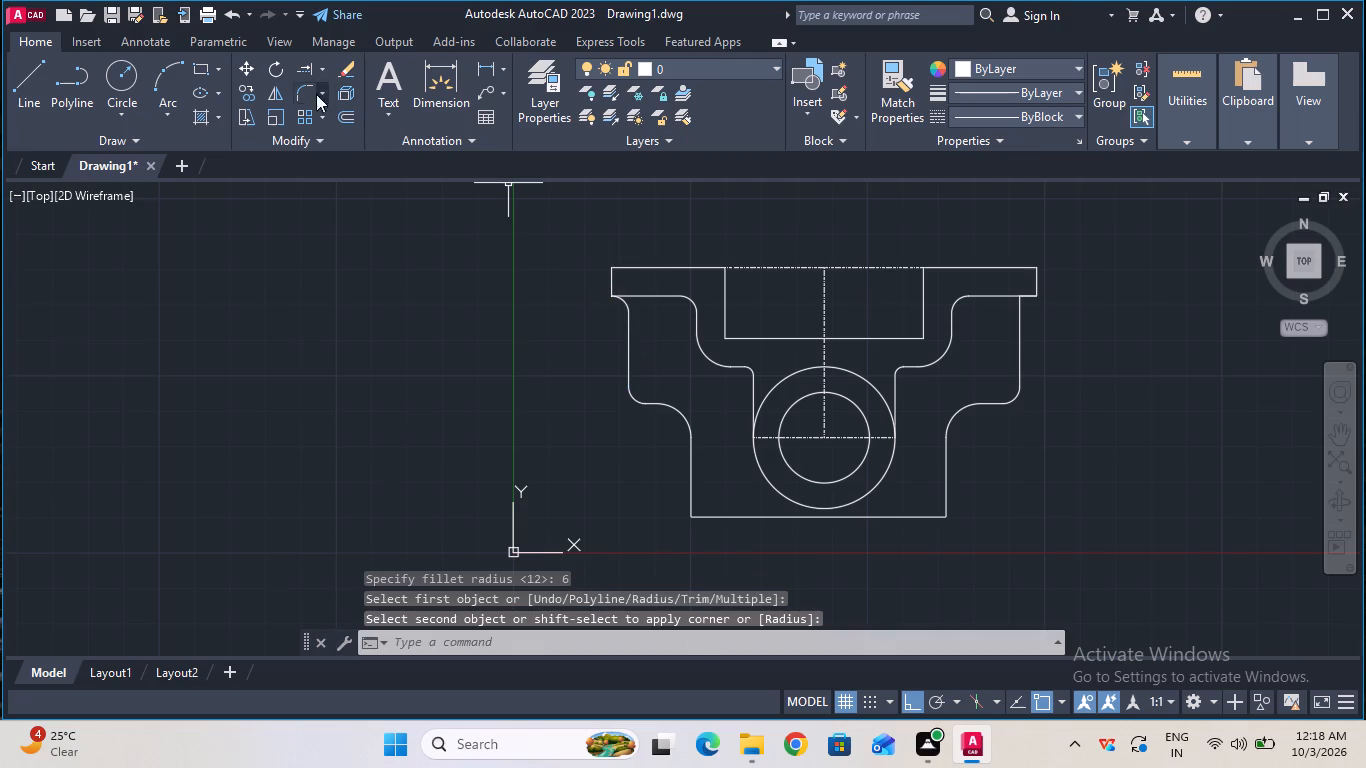
{"action": "left_click", "coordinate": [302, 86]}
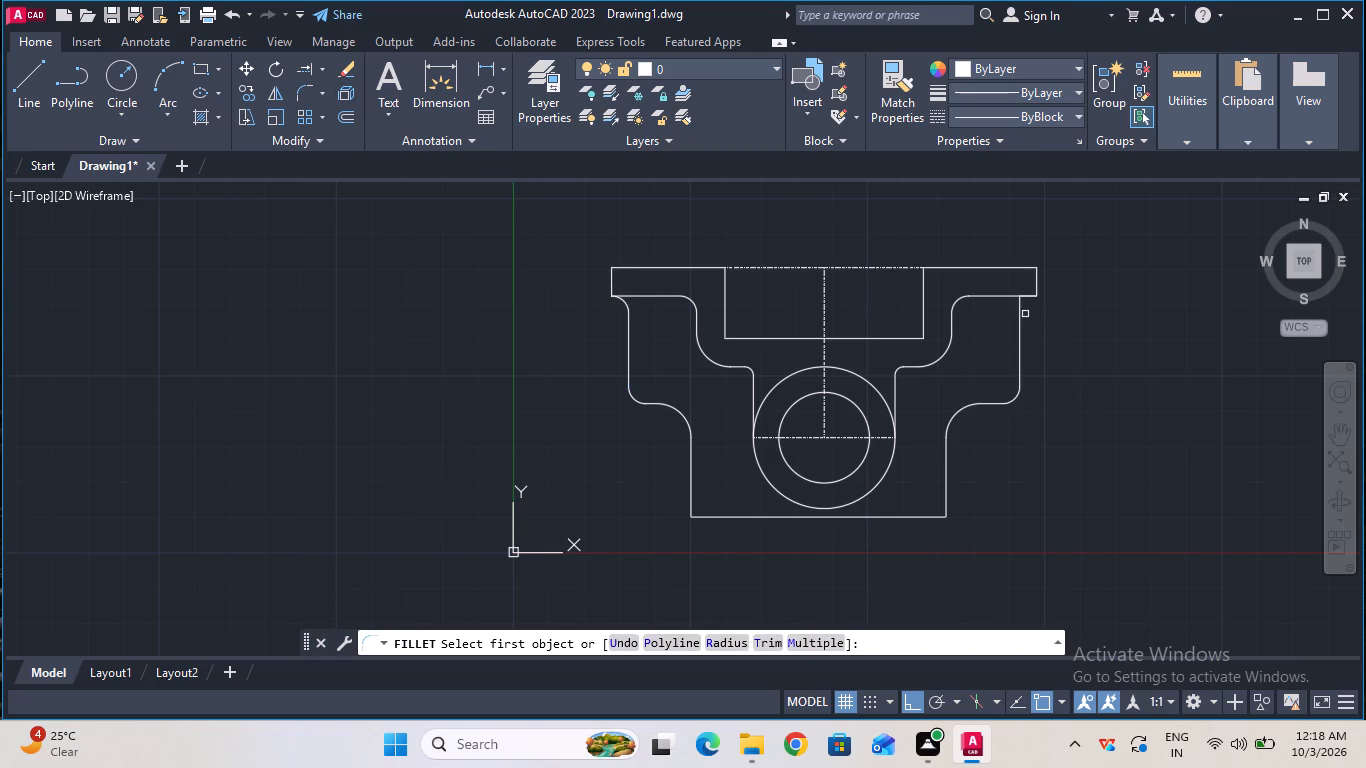
{"action": "left_click", "coordinate": [1021, 314]}
{"action": "left_click", "coordinate": [1031, 297]}
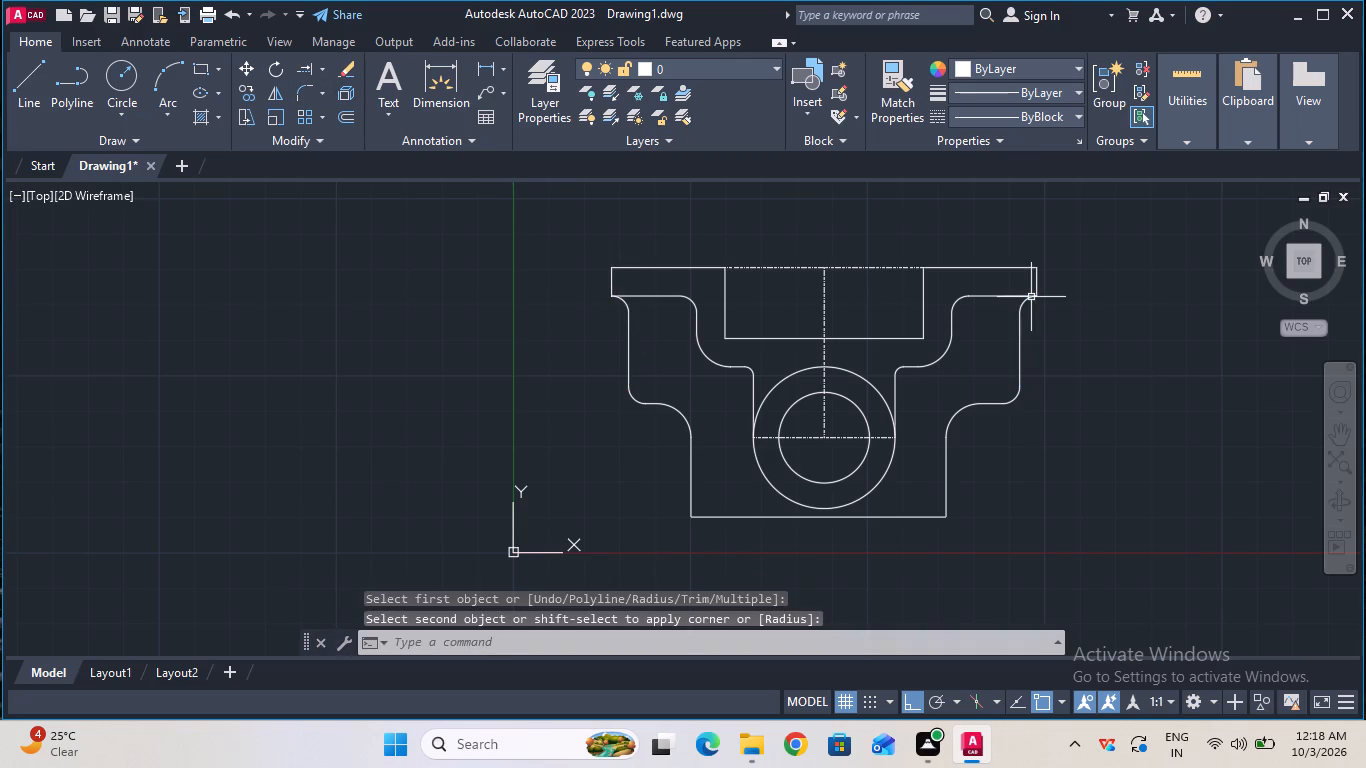
{"action": "scroll", "coordinate": [724, 235], "scroll_direction": "up", "scroll_amount": 2, "text": "ctrl"}
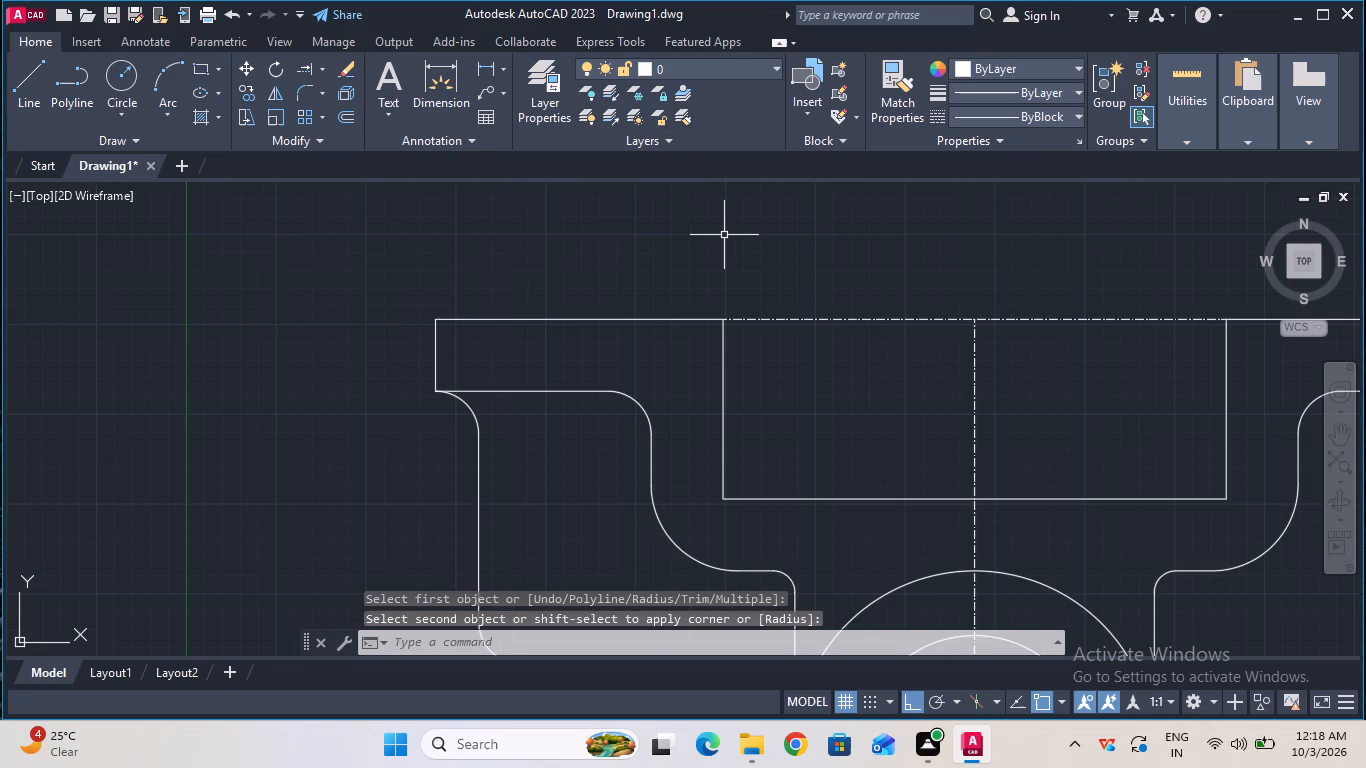
{"action": "scroll", "coordinate": [724, 235], "scroll_direction": "down", "scroll_amount": 2, "text": "ctrl"}
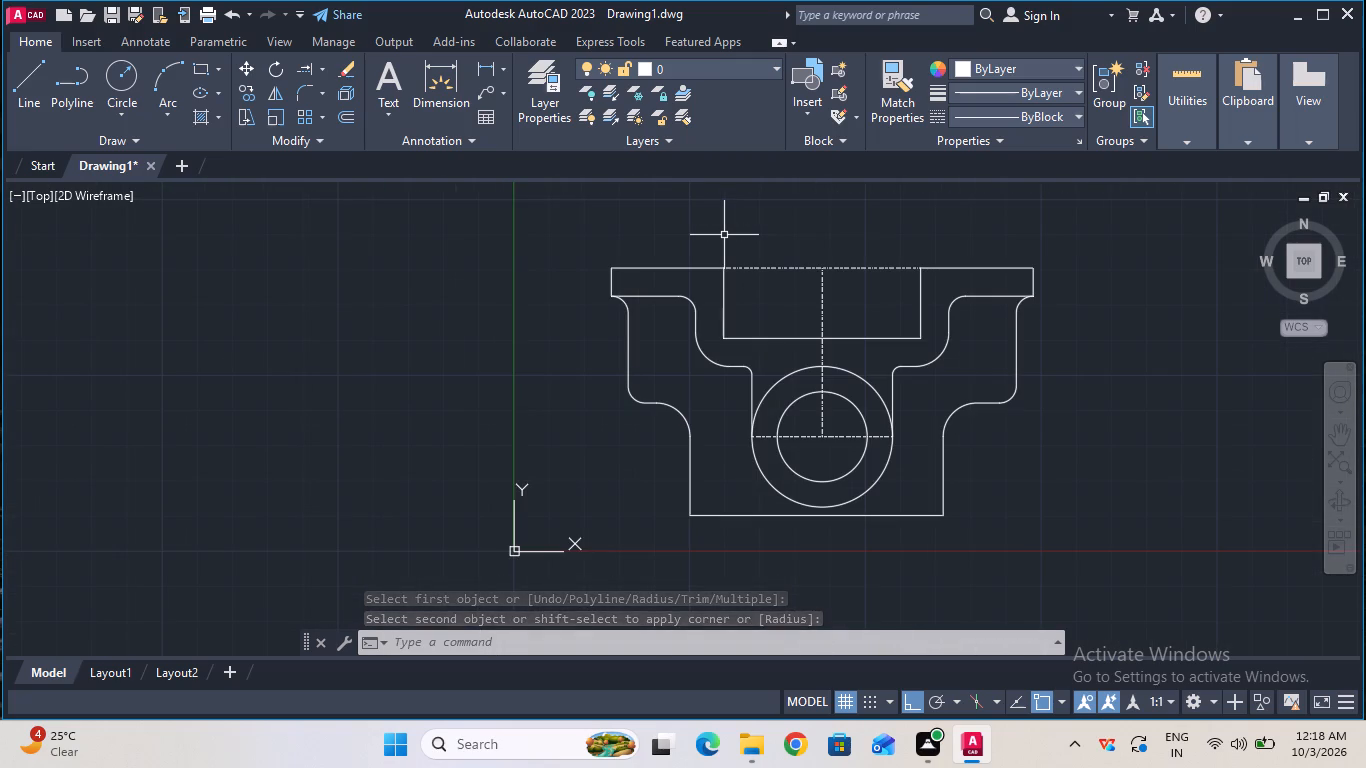
{"action": "key", "text": "Escape"}
Draw a 25 mm vertical line up from the base's upper left corner and a 50 mm horizontal line across to the raised block.
{"action": "left_click", "coordinate": [1345, 449]}
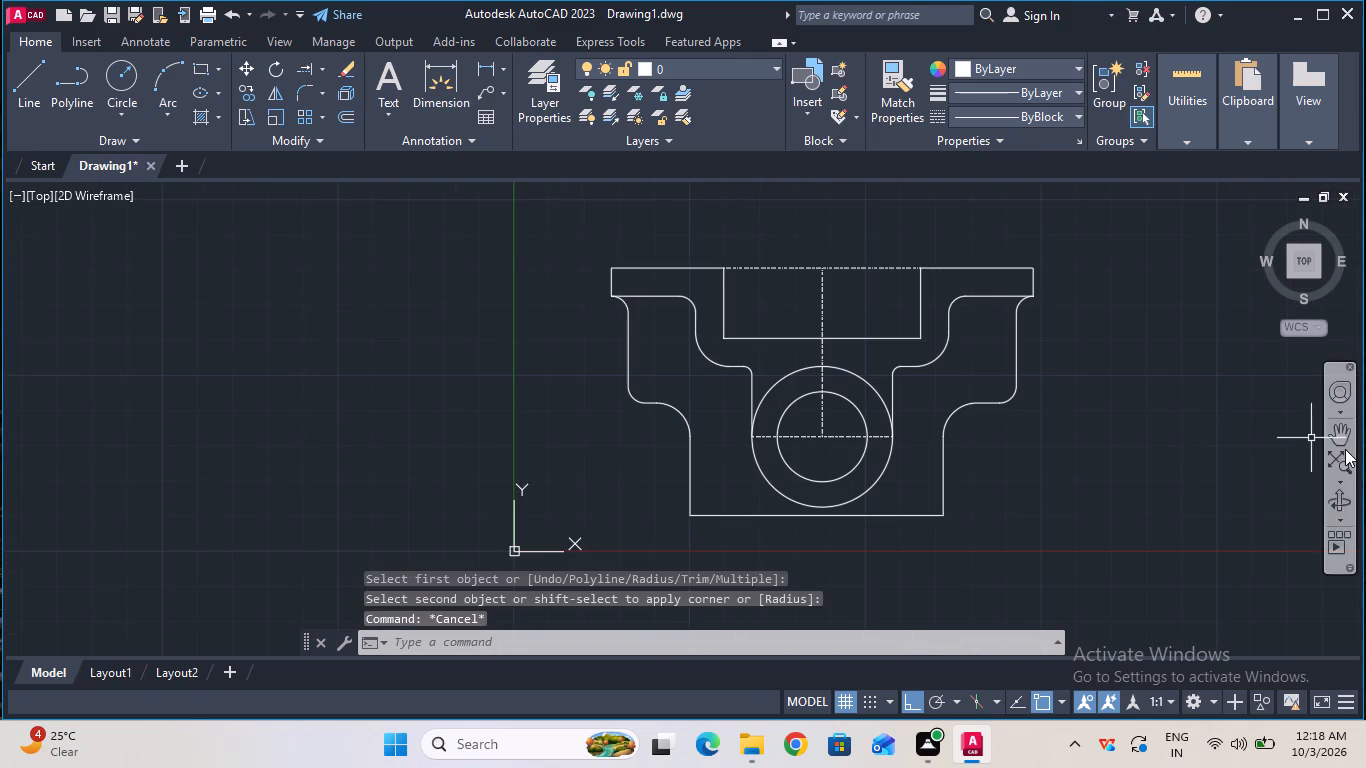
{"action": "left_click_drag", "start_coordinate": [1132, 563], "coordinate": [1166, 286]}
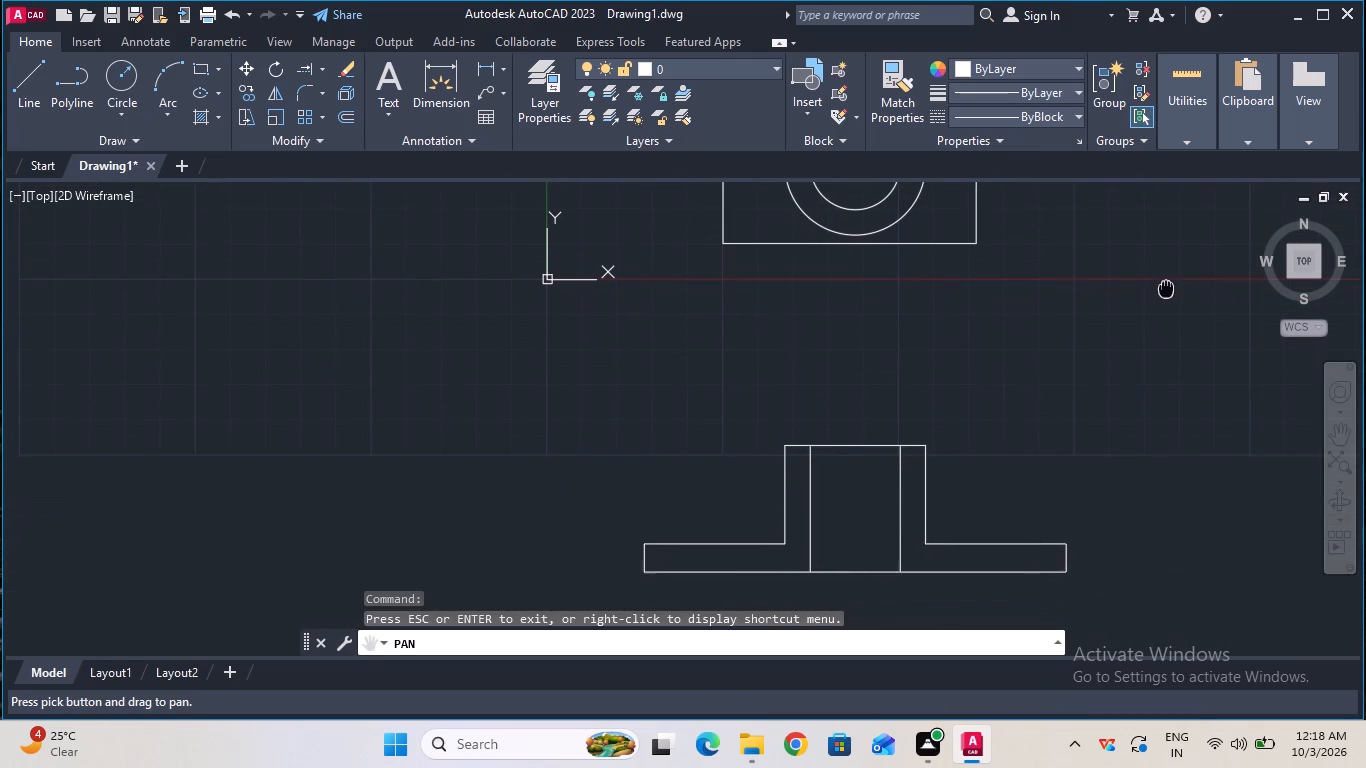
{"action": "left_click_drag", "start_coordinate": [1166, 286], "coordinate": [1163, 224]}
{"action": "key", "text": "Escape"}
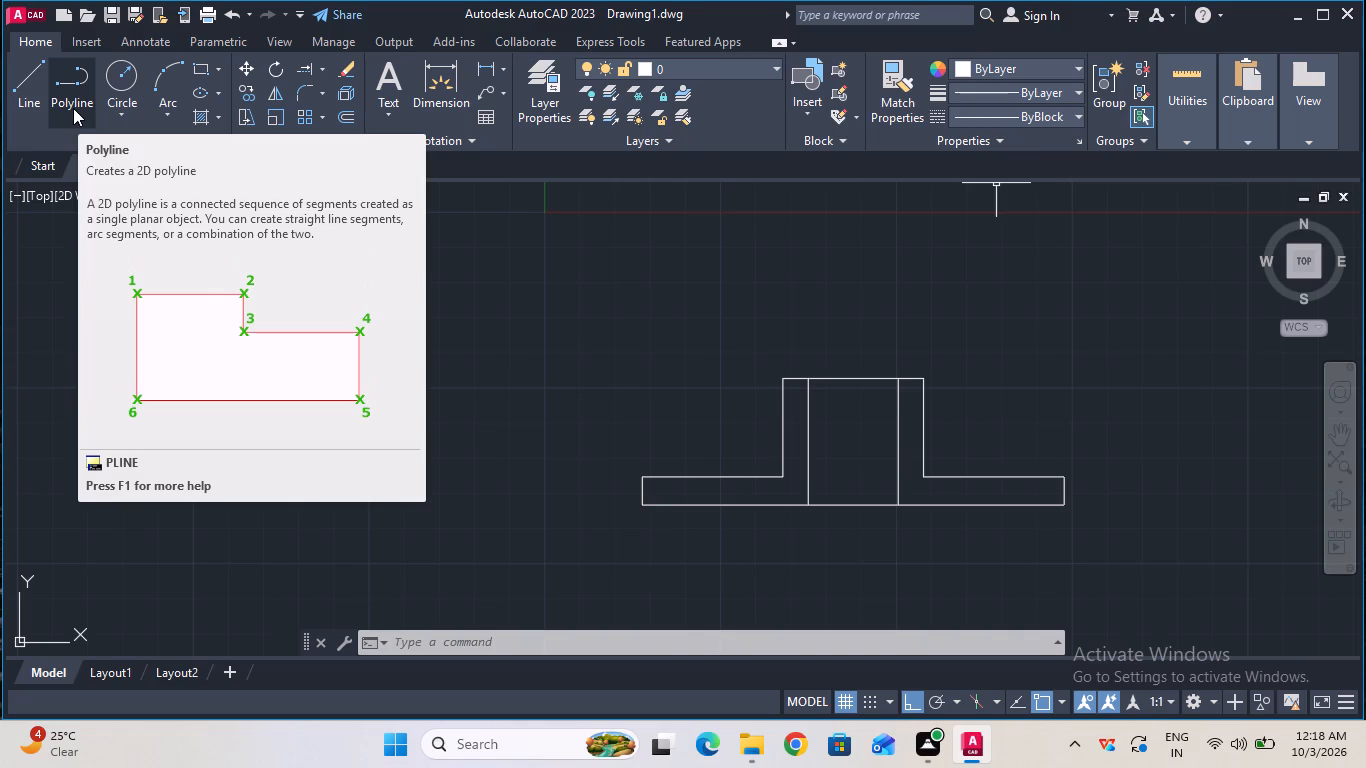
{"action": "left_click", "coordinate": [40, 87]}
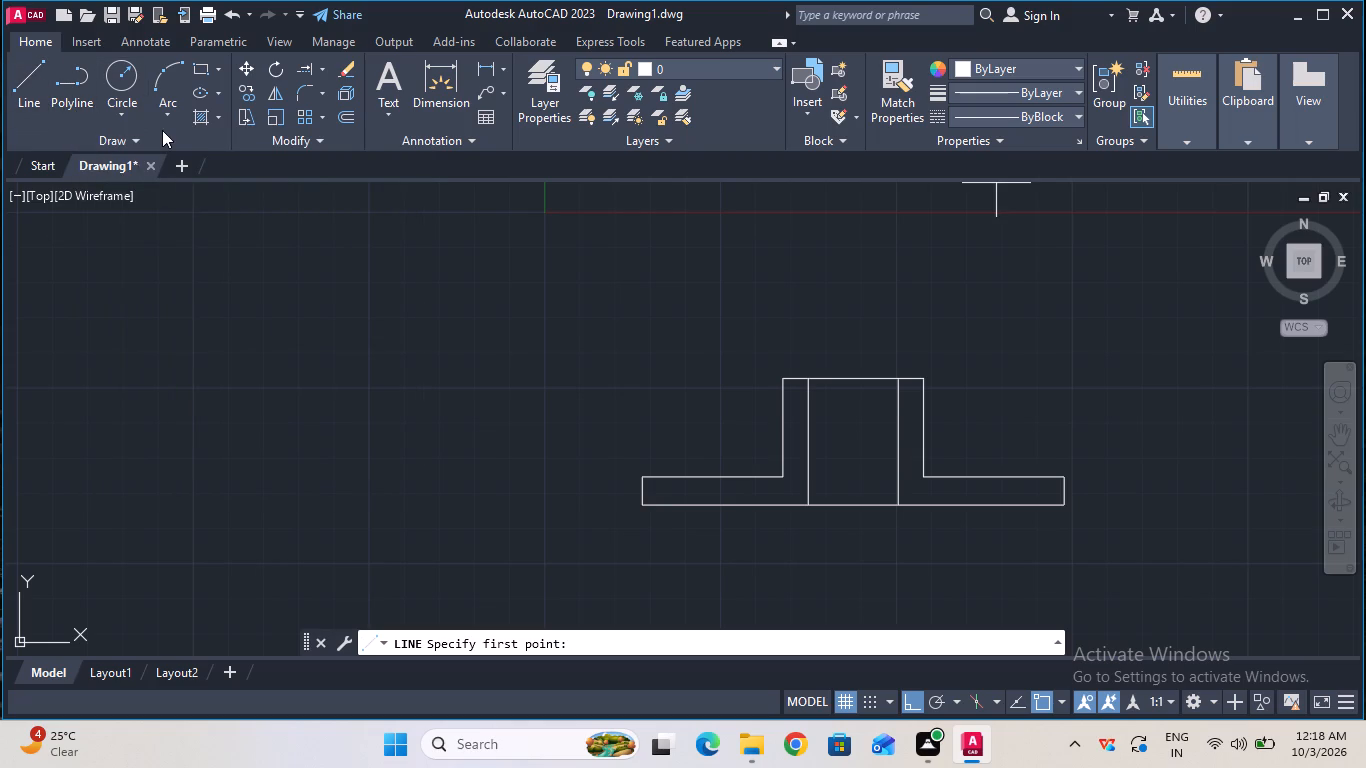
{"action": "left_click", "coordinate": [647, 474]}
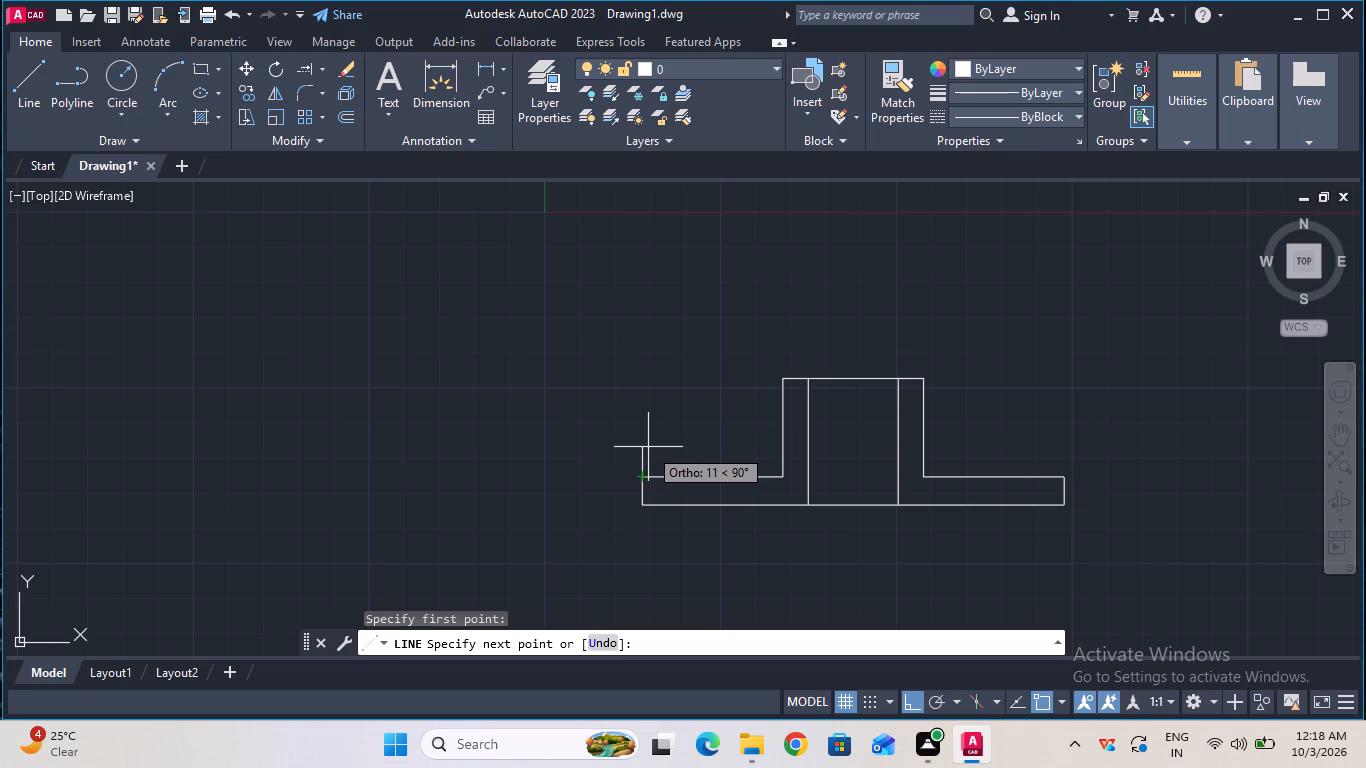
{"action": "type", "text": "25"}
{"action": "key", "text": "Return"}
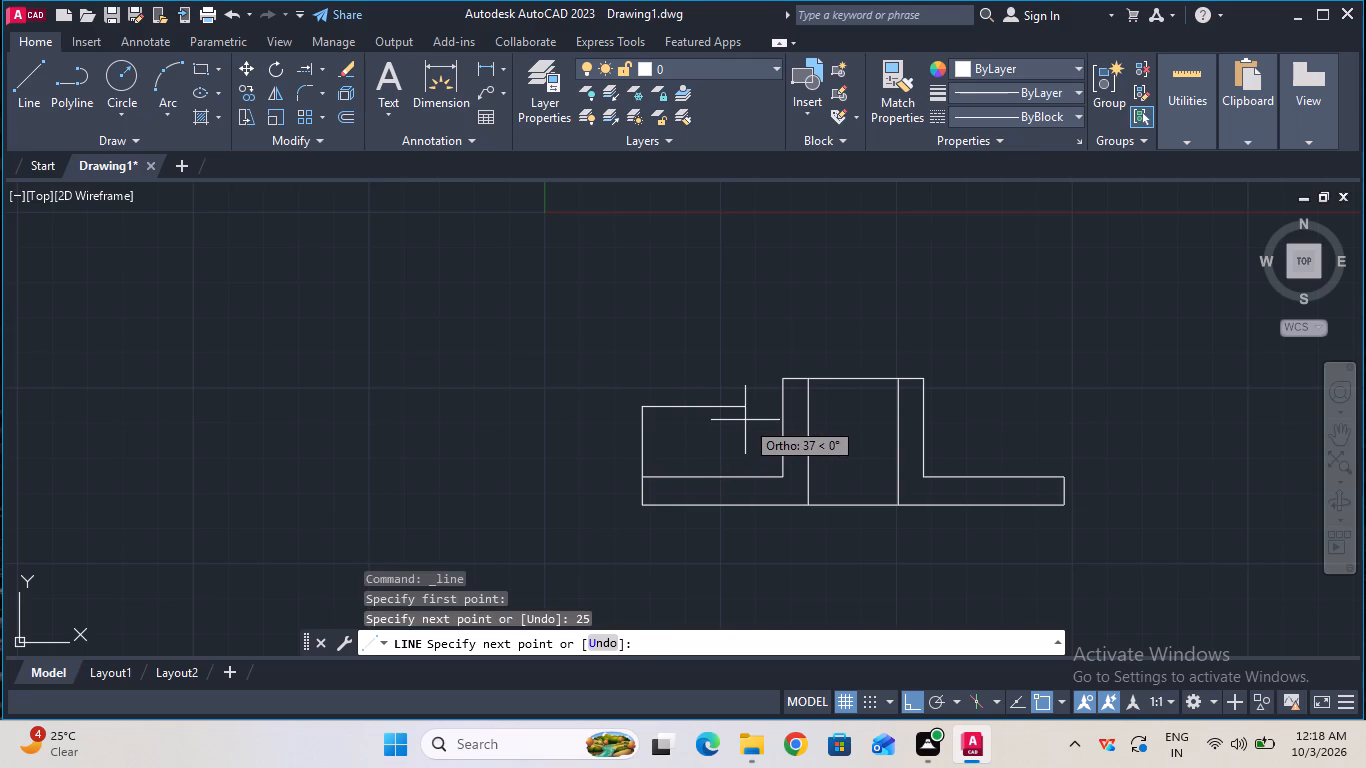
{"action": "type", "text": "50"}
{"action": "key", "text": "Return"}
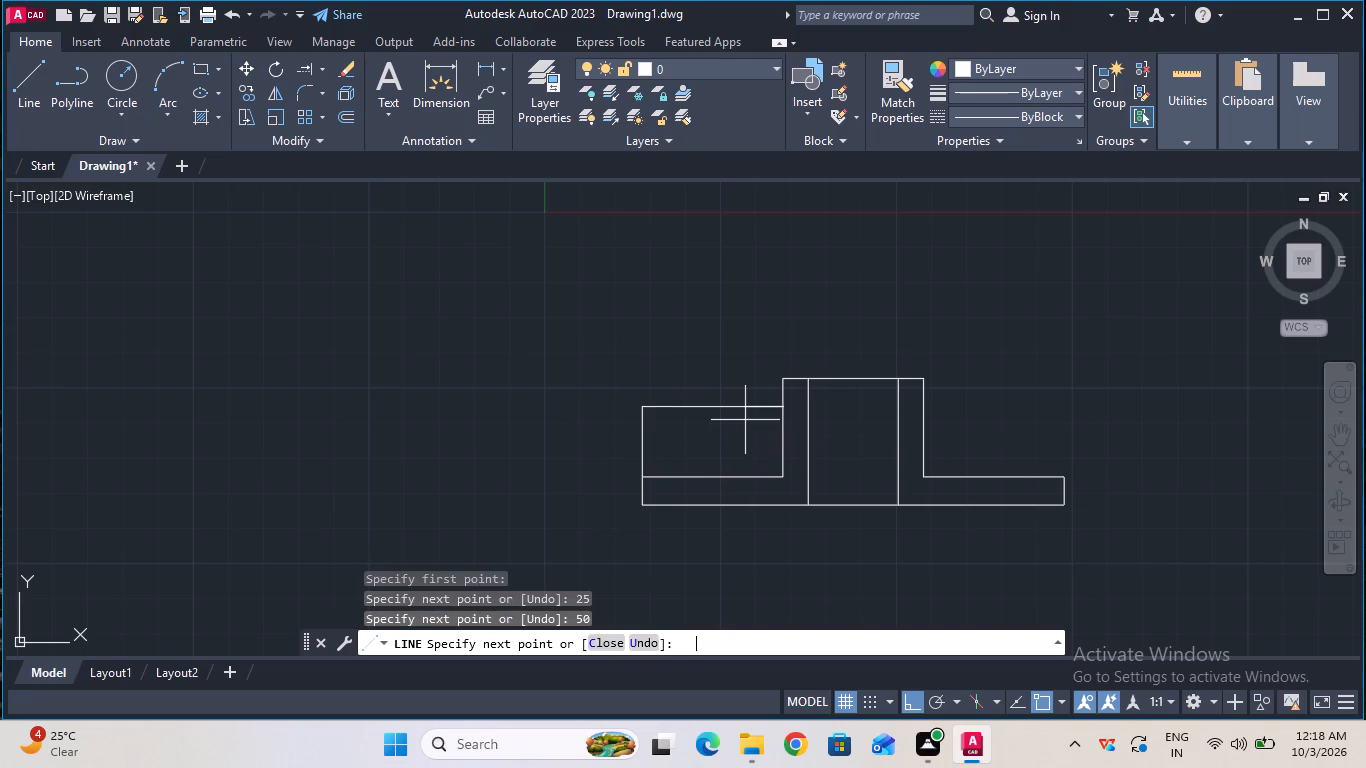
{"action": "key", "text": "Escape"}
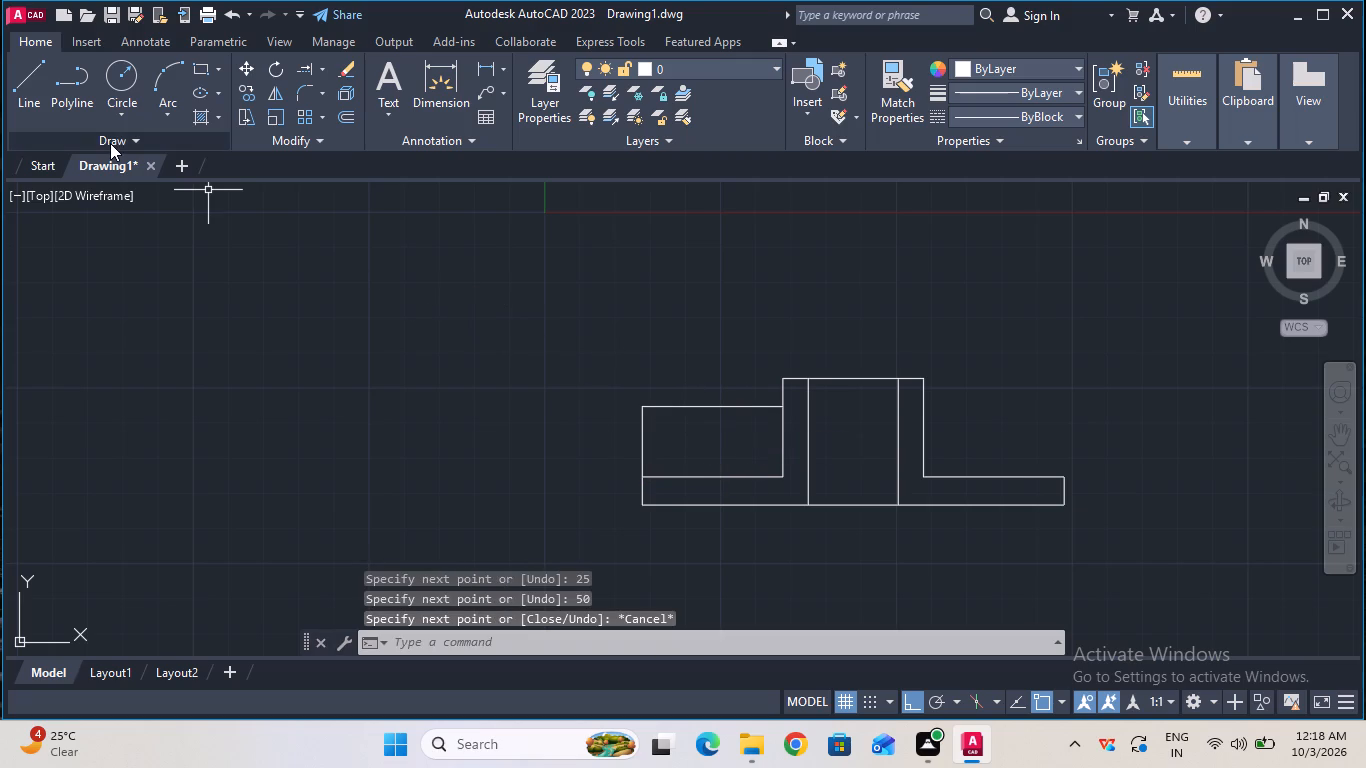
Draw a 25 mm vertical line up from the base's upper right corner and a horizontal line across to the raised block.
{"action": "left_click", "coordinate": [38, 104]}
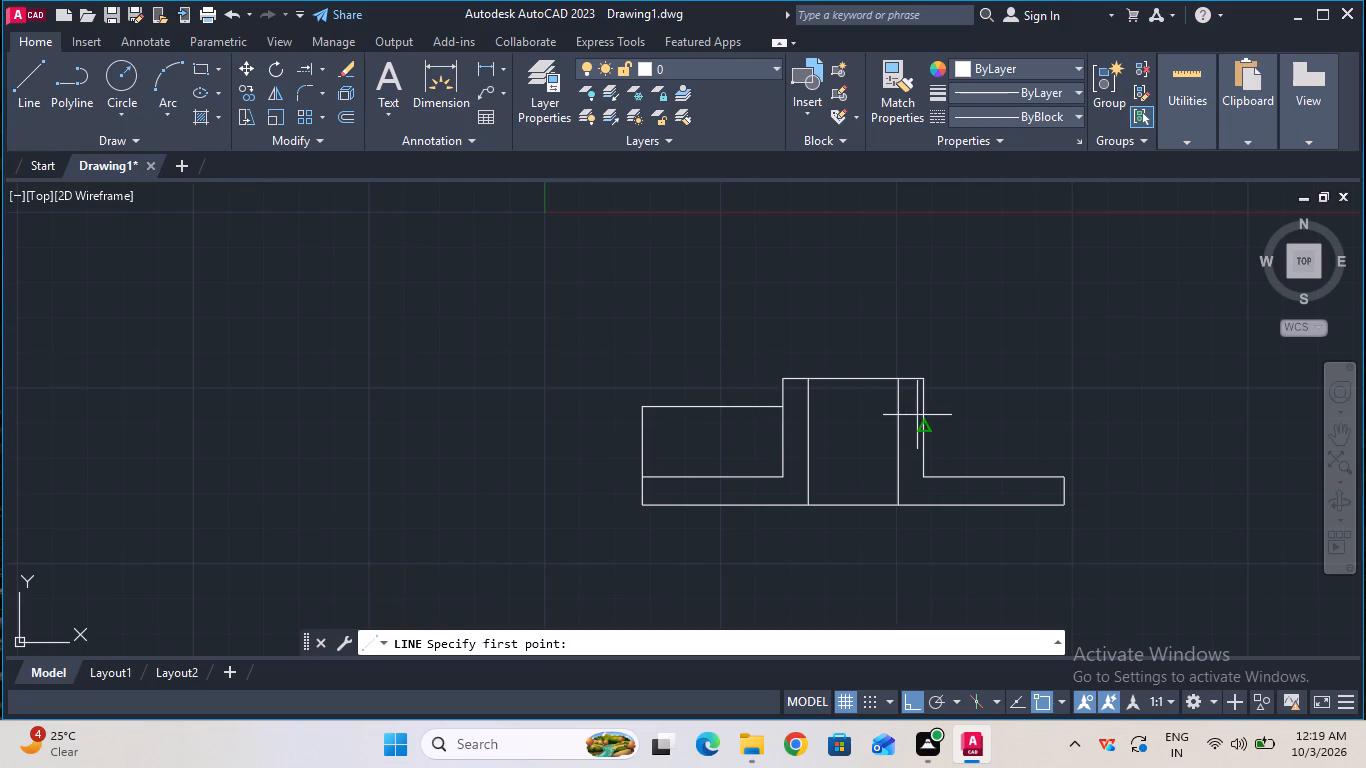
{"action": "left_click", "coordinate": [1068, 476]}
{"action": "type", "text": "25"}
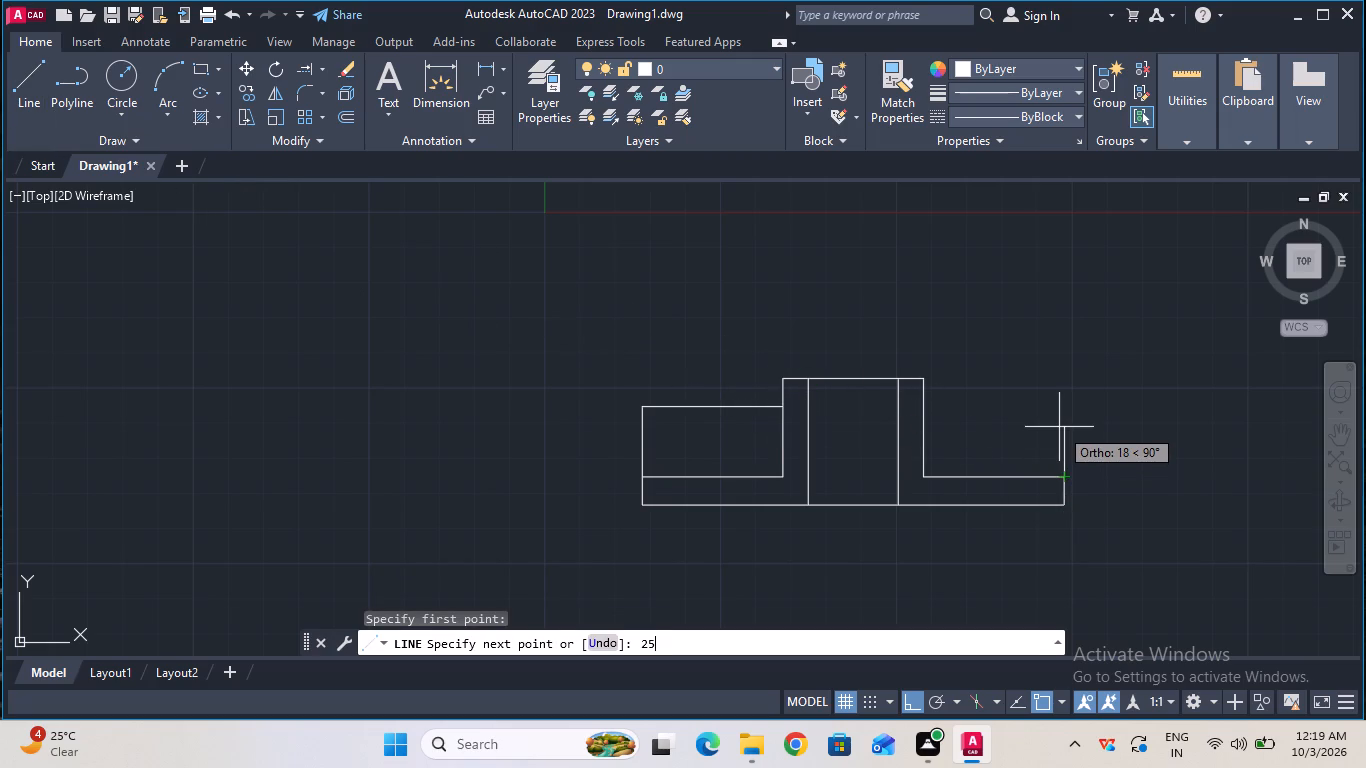
{"action": "key", "text": "Return"}
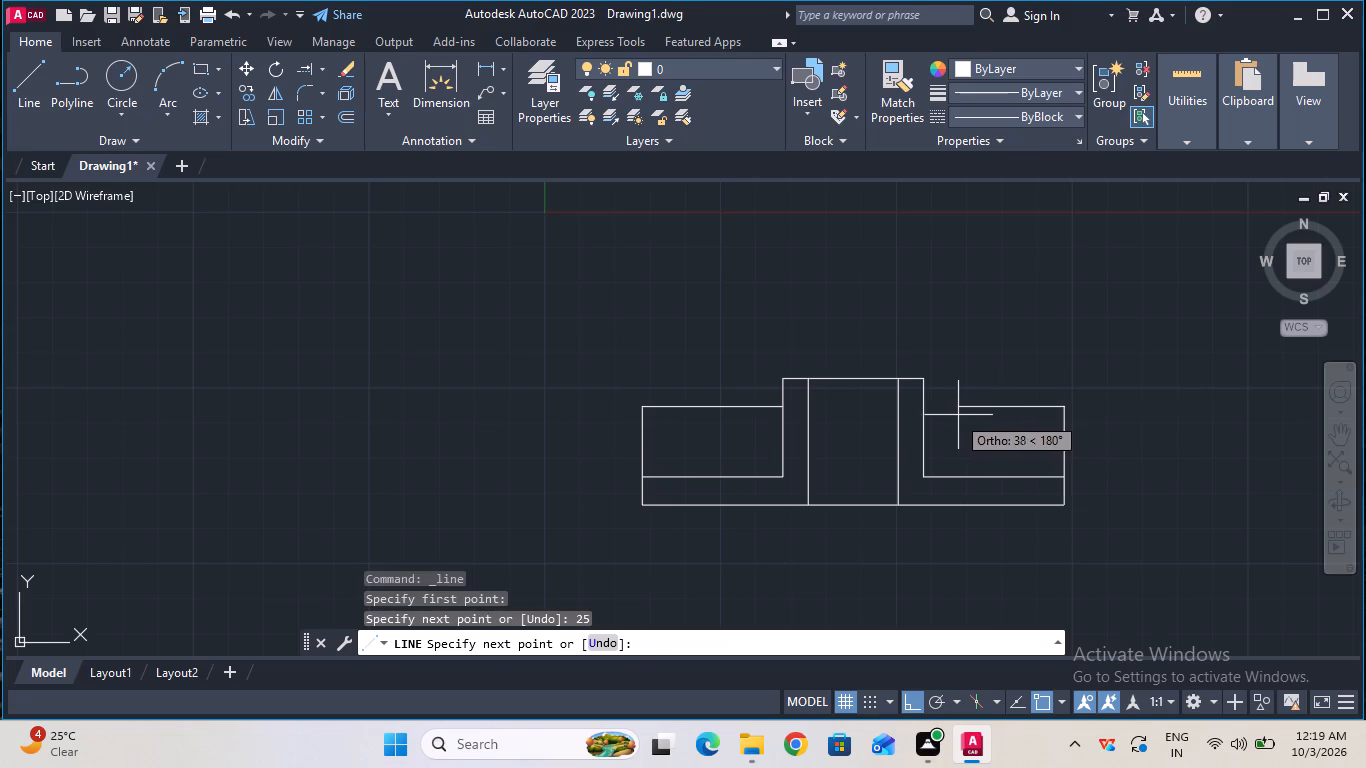
{"action": "left_click", "coordinate": [927, 410]}
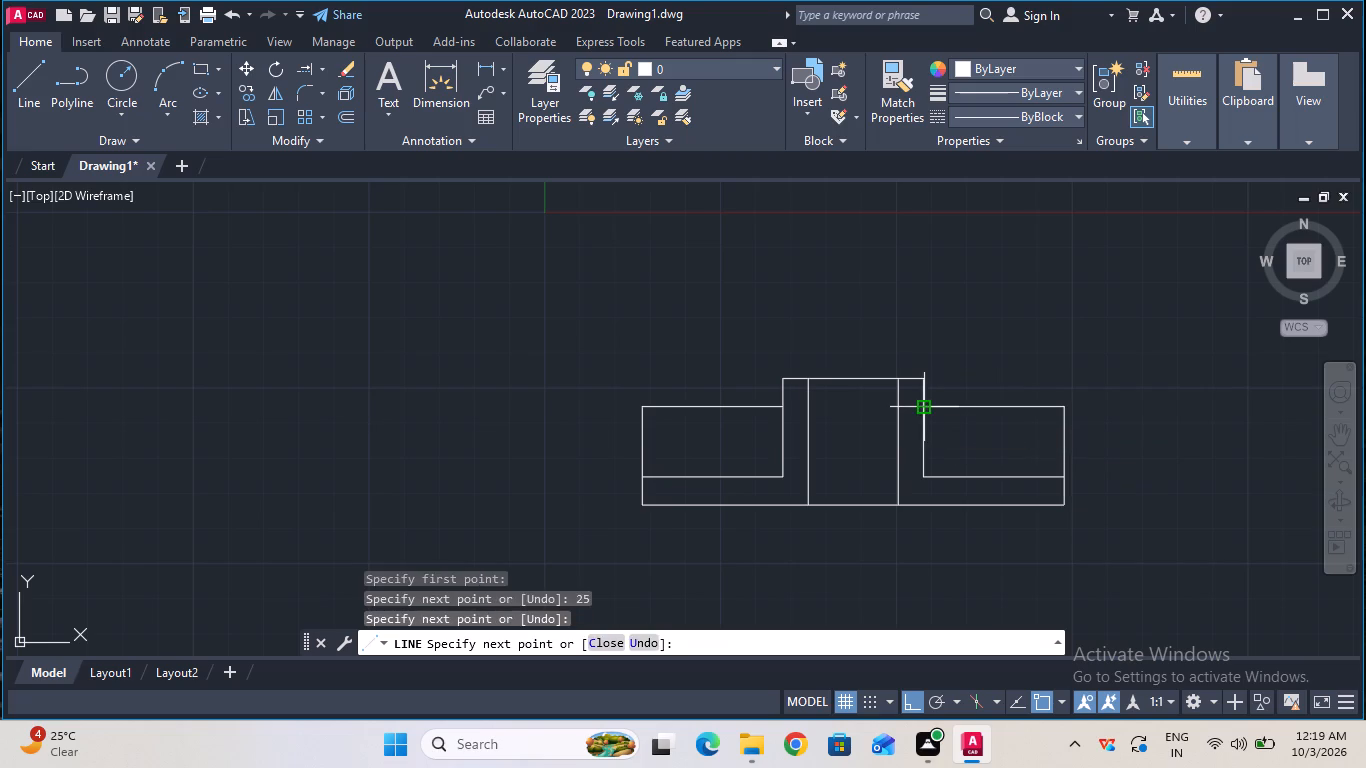
{"action": "key", "text": "Escape"}
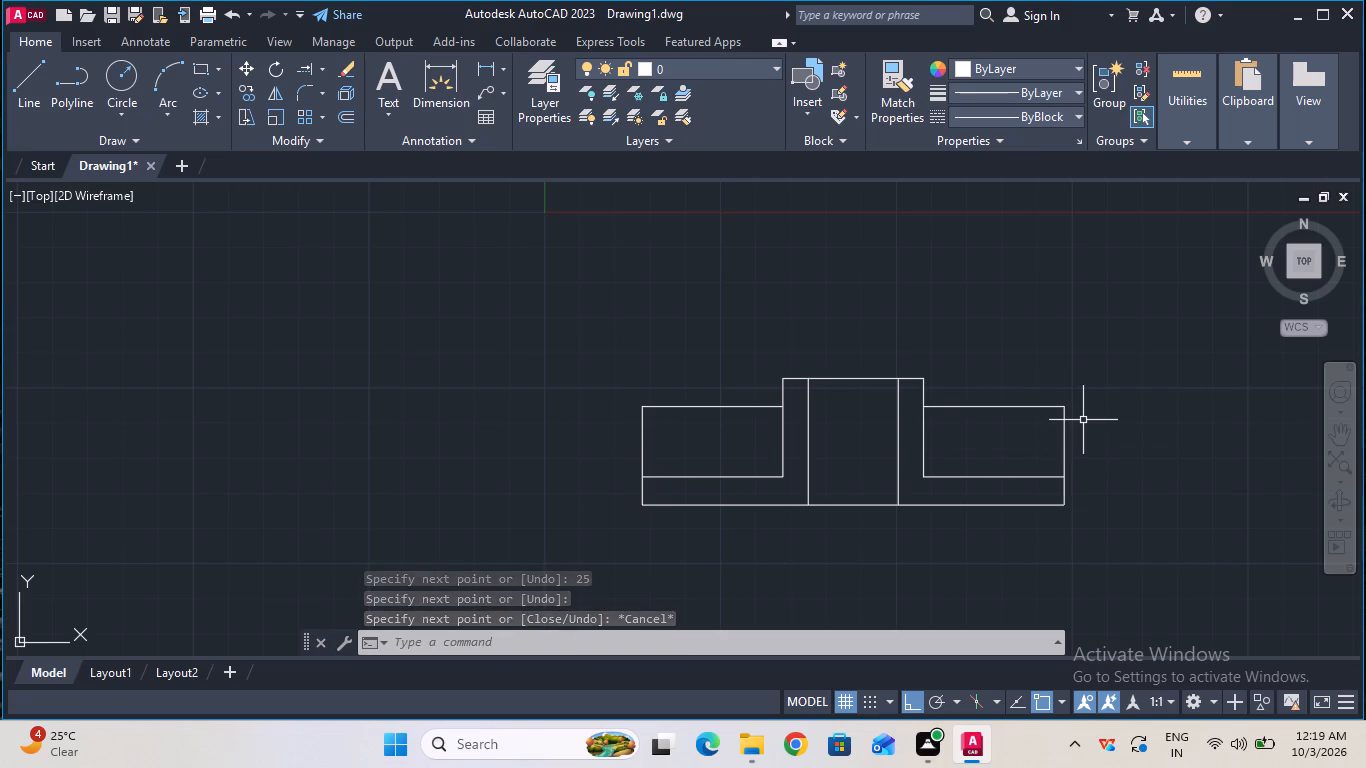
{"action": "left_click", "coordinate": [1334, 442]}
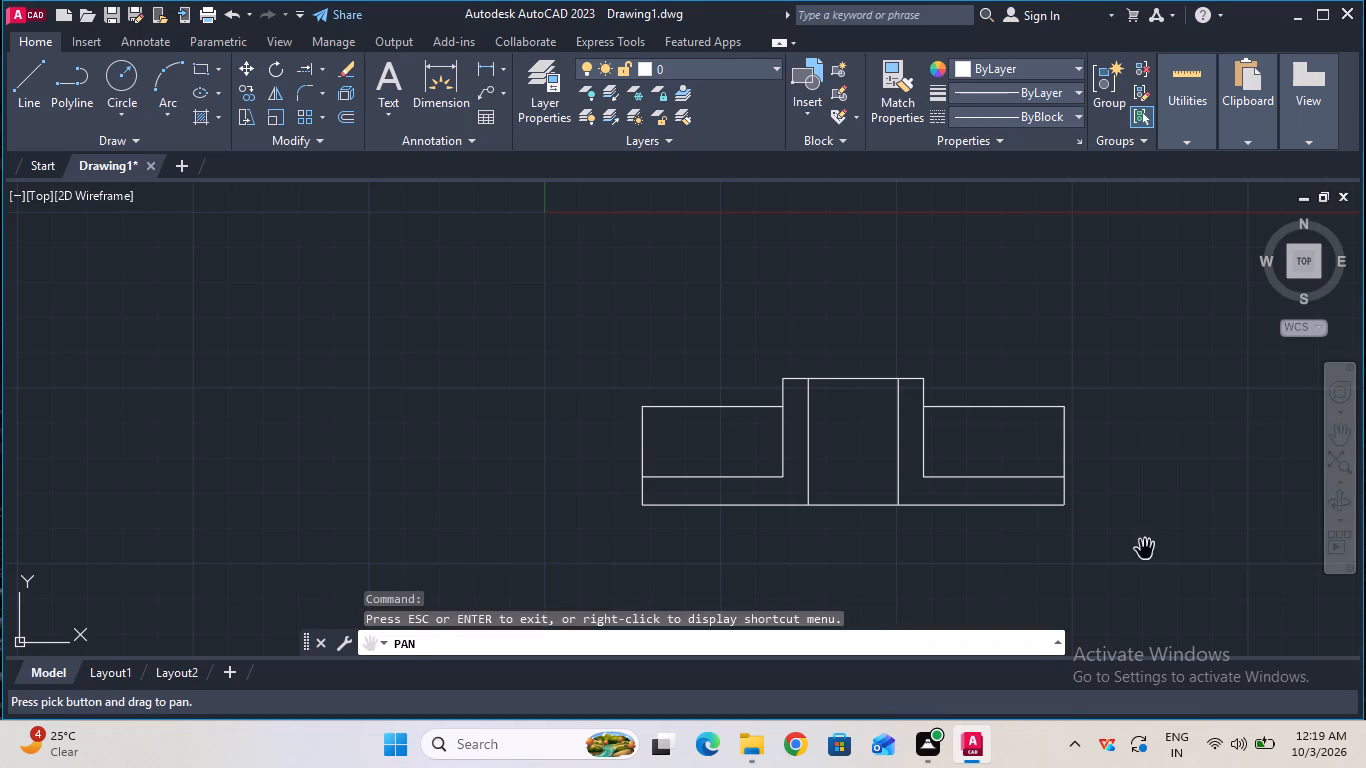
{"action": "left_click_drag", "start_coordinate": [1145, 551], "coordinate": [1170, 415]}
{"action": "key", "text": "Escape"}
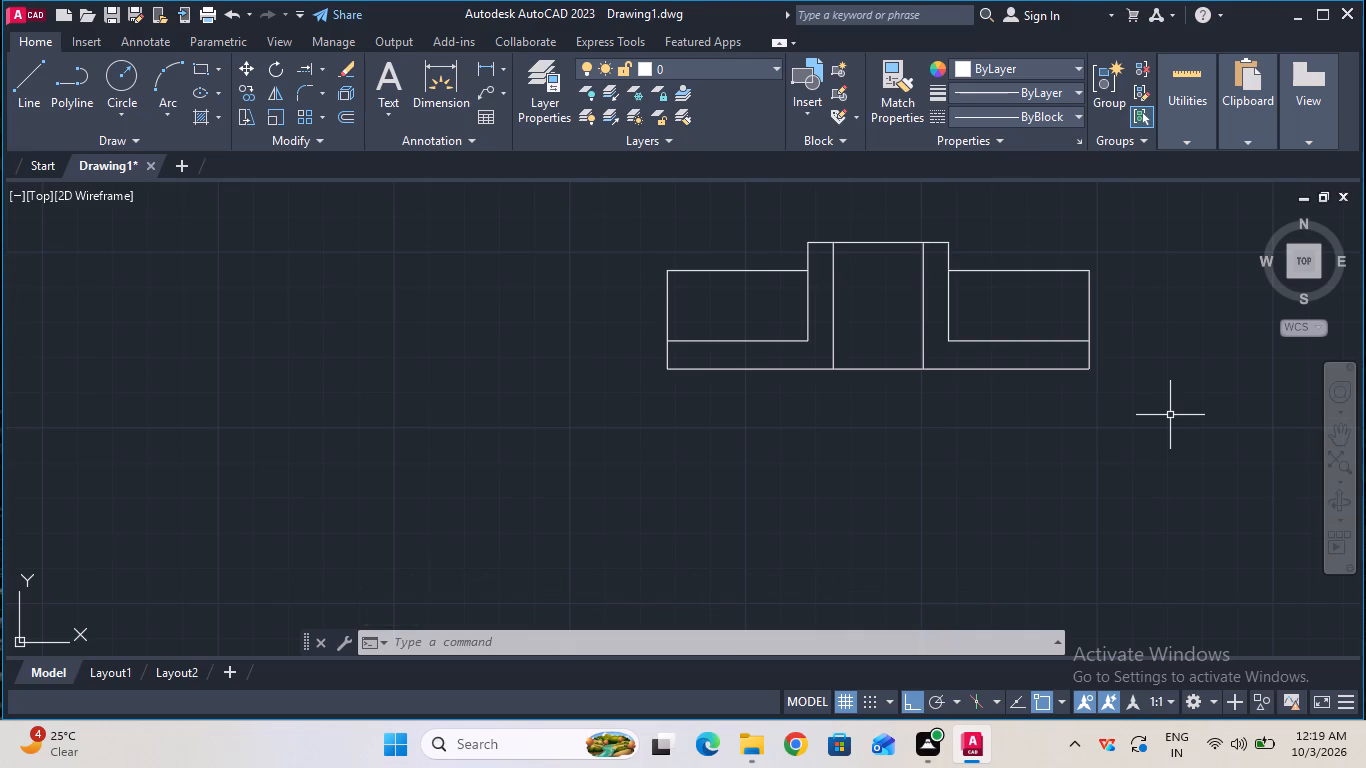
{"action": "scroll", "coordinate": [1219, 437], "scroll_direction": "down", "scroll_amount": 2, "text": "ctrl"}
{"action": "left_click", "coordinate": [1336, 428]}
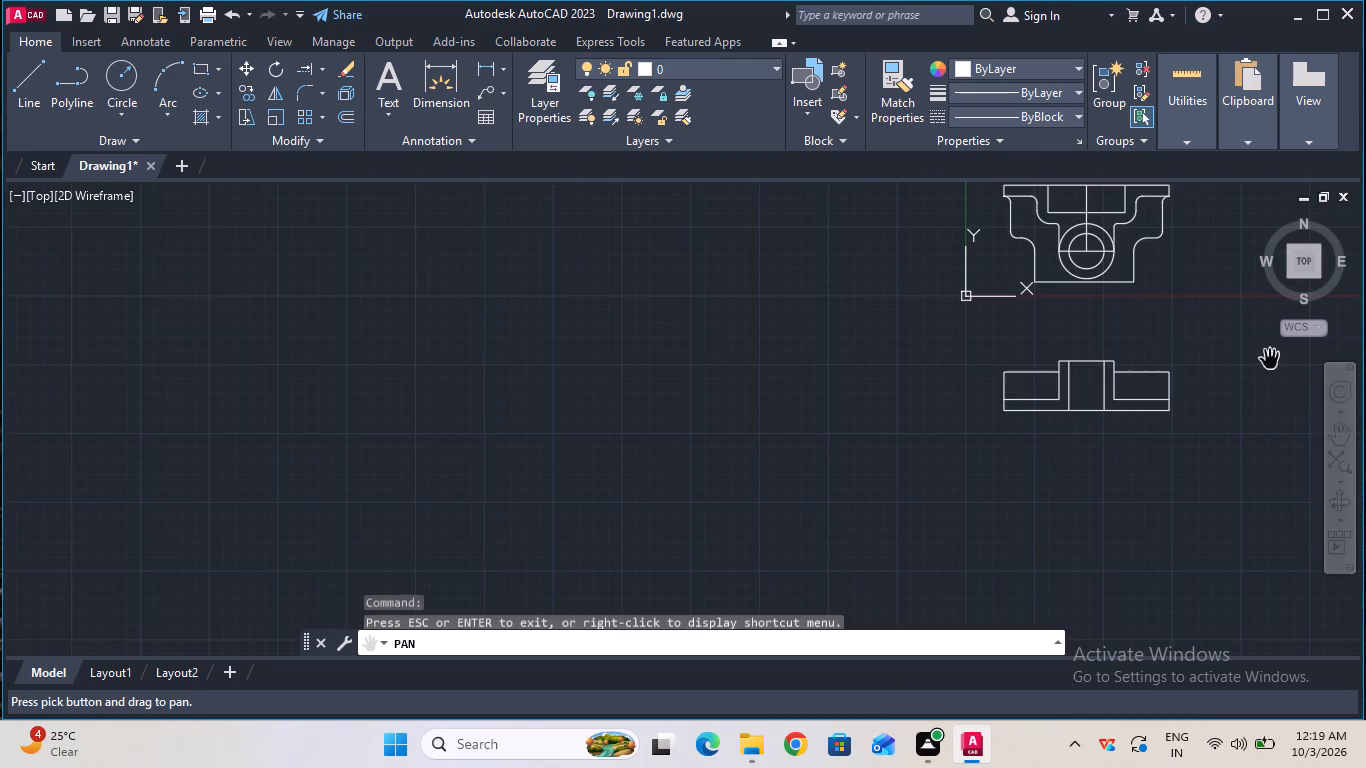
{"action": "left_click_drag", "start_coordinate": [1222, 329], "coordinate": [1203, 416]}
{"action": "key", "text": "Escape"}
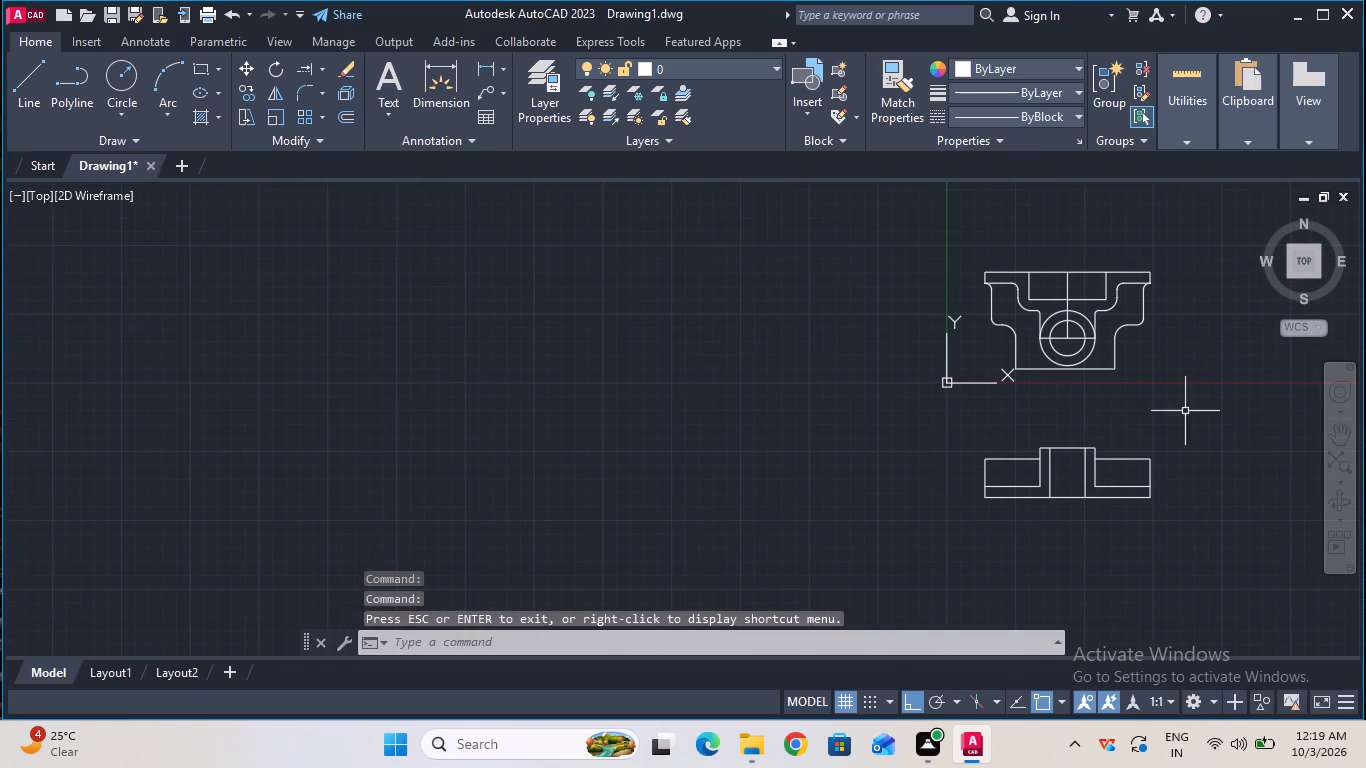
With the CENTER linetype, draw two vertical projection lines from the upper view's inner step edges down to the side blocks' top edges.
{"action": "scroll", "coordinate": [993, 342], "scroll_direction": "up", "scroll_amount": 1, "text": "ctrl"}
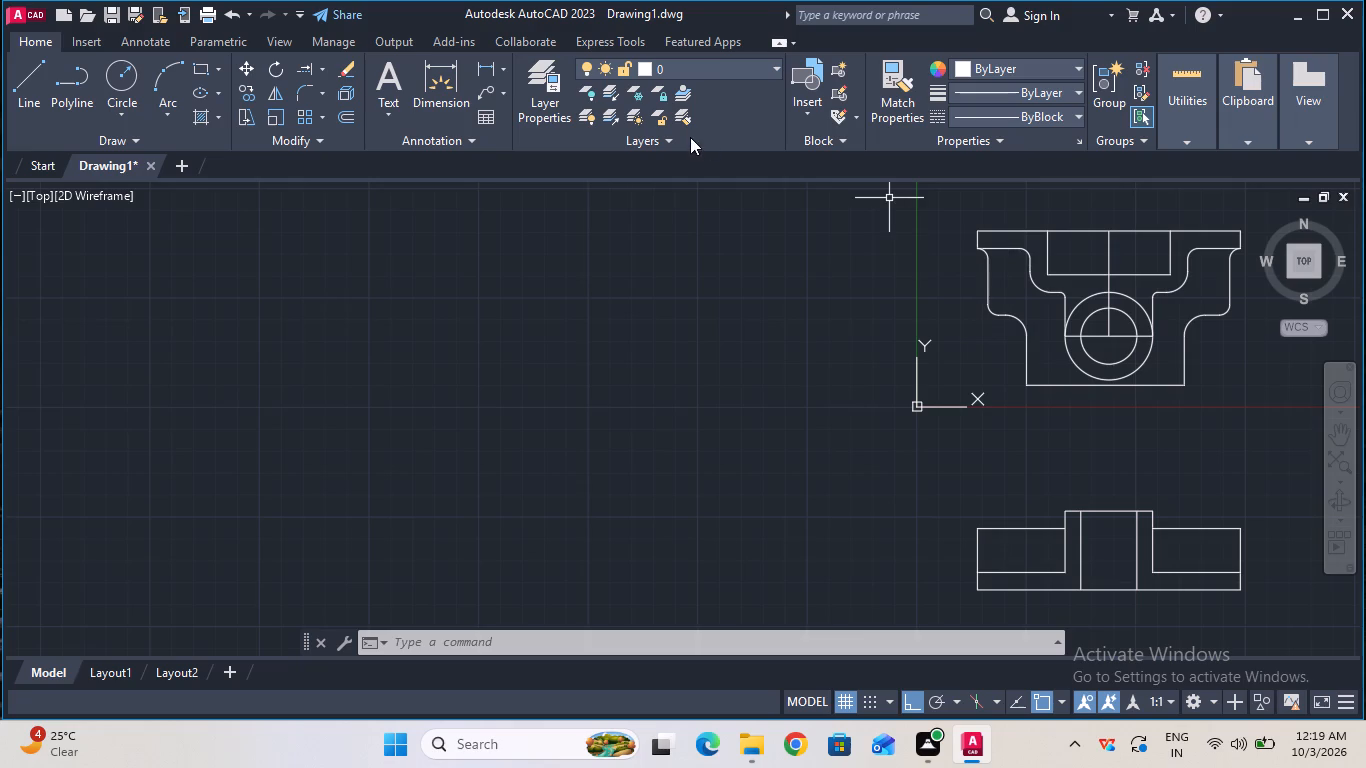
{"action": "left_click", "coordinate": [31, 79]}
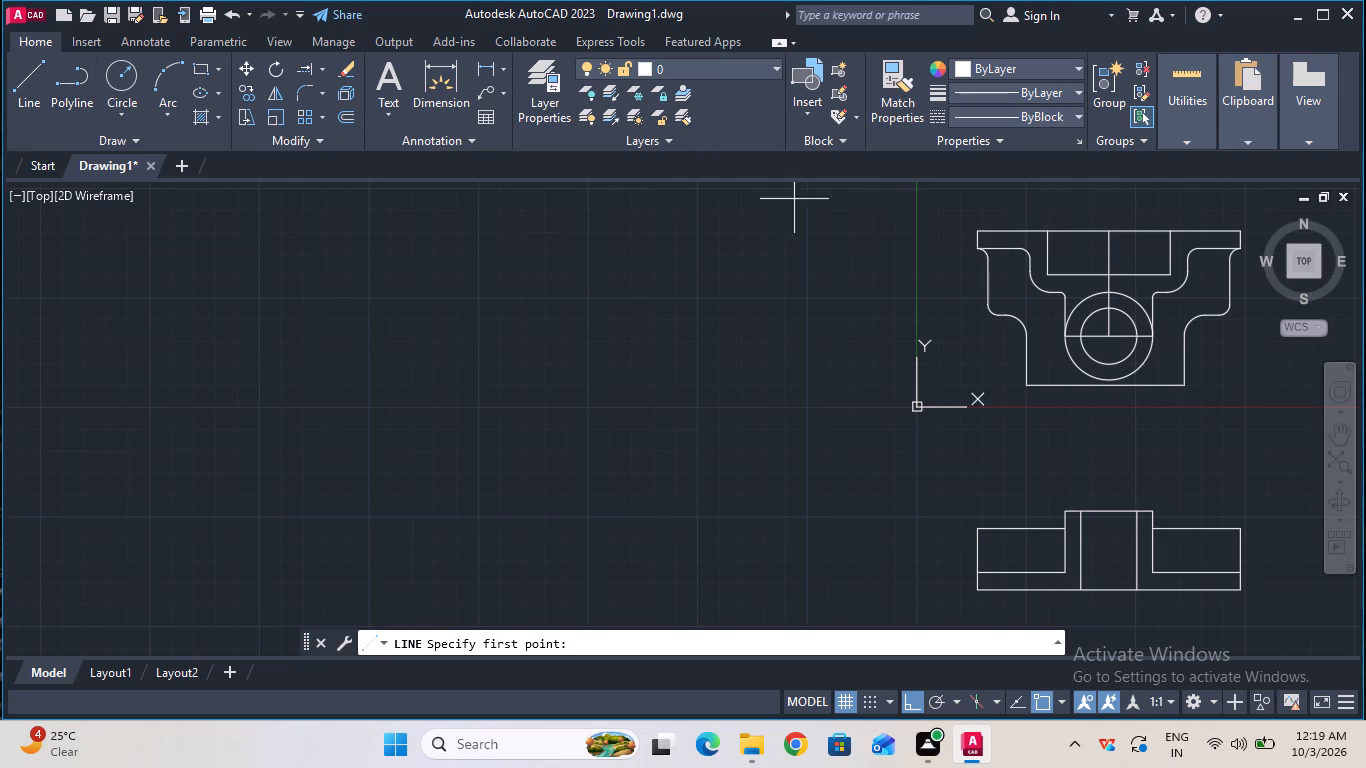
{"action": "left_click", "coordinate": [1076, 116]}
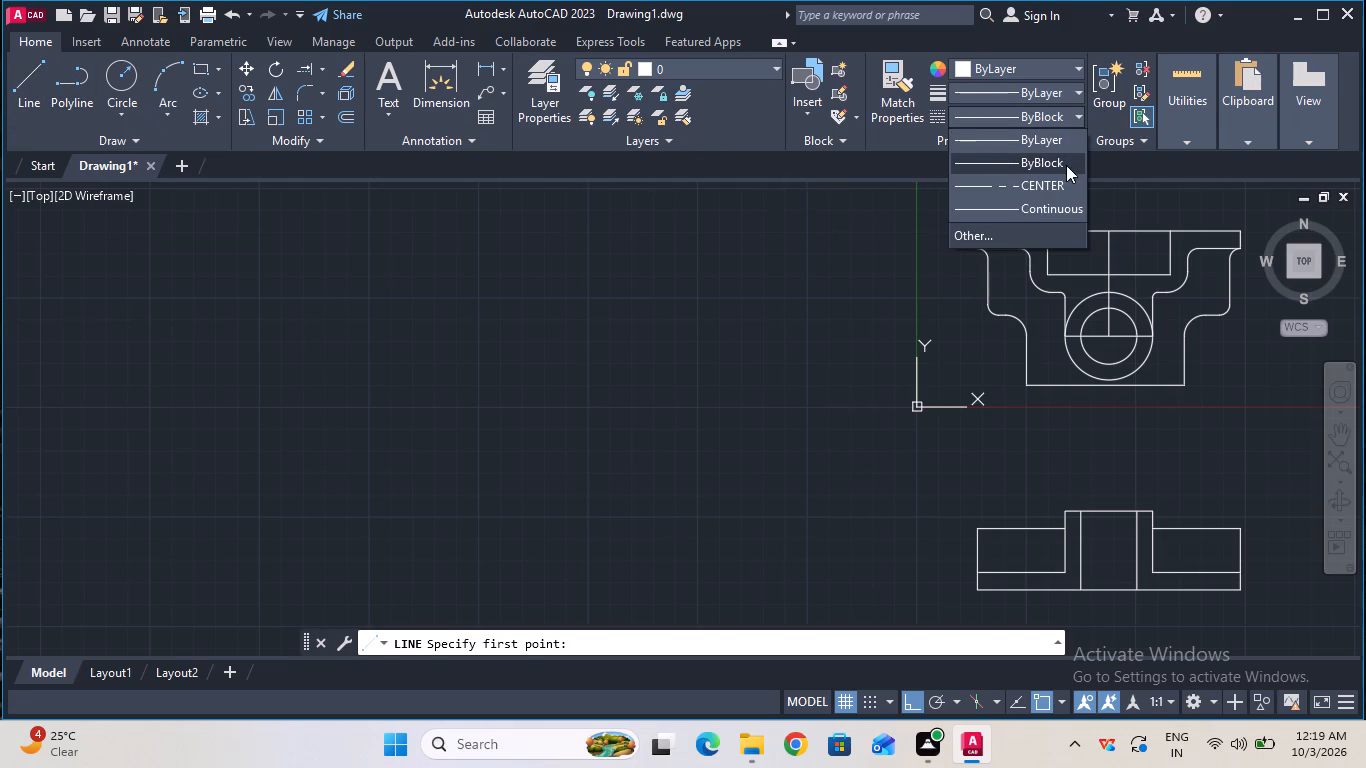
{"action": "left_click", "coordinate": [1064, 184]}
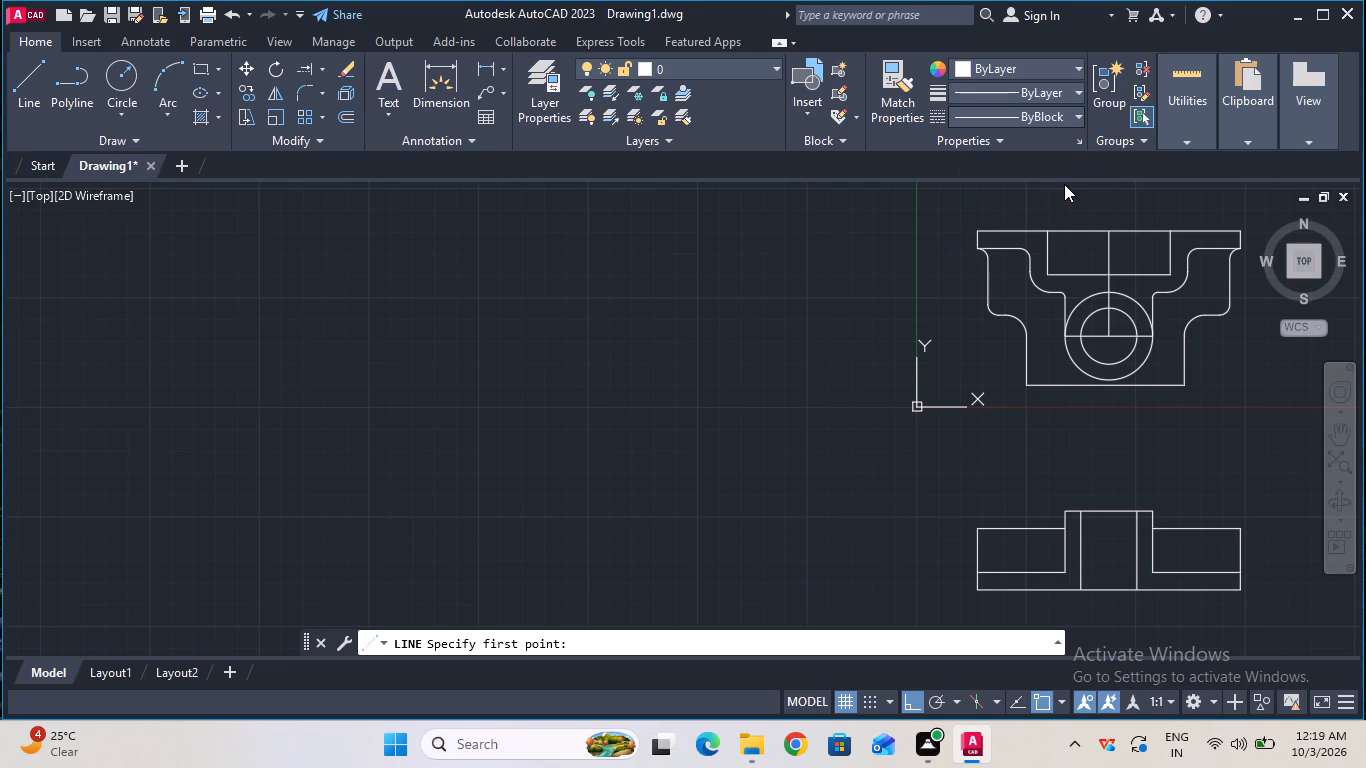
{"action": "left_click", "coordinate": [1028, 274]}
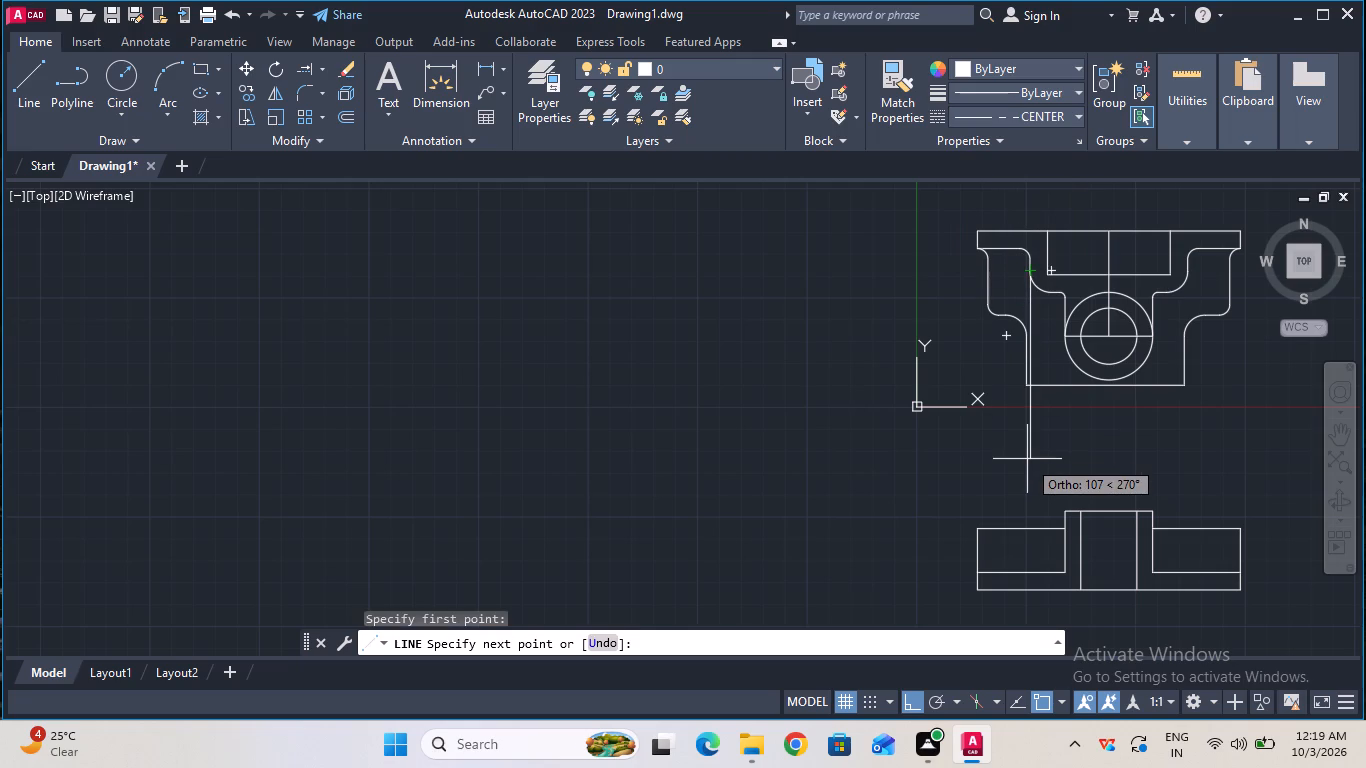
{"action": "left_click", "coordinate": [1030, 524]}
{"action": "key", "text": "Escape"}
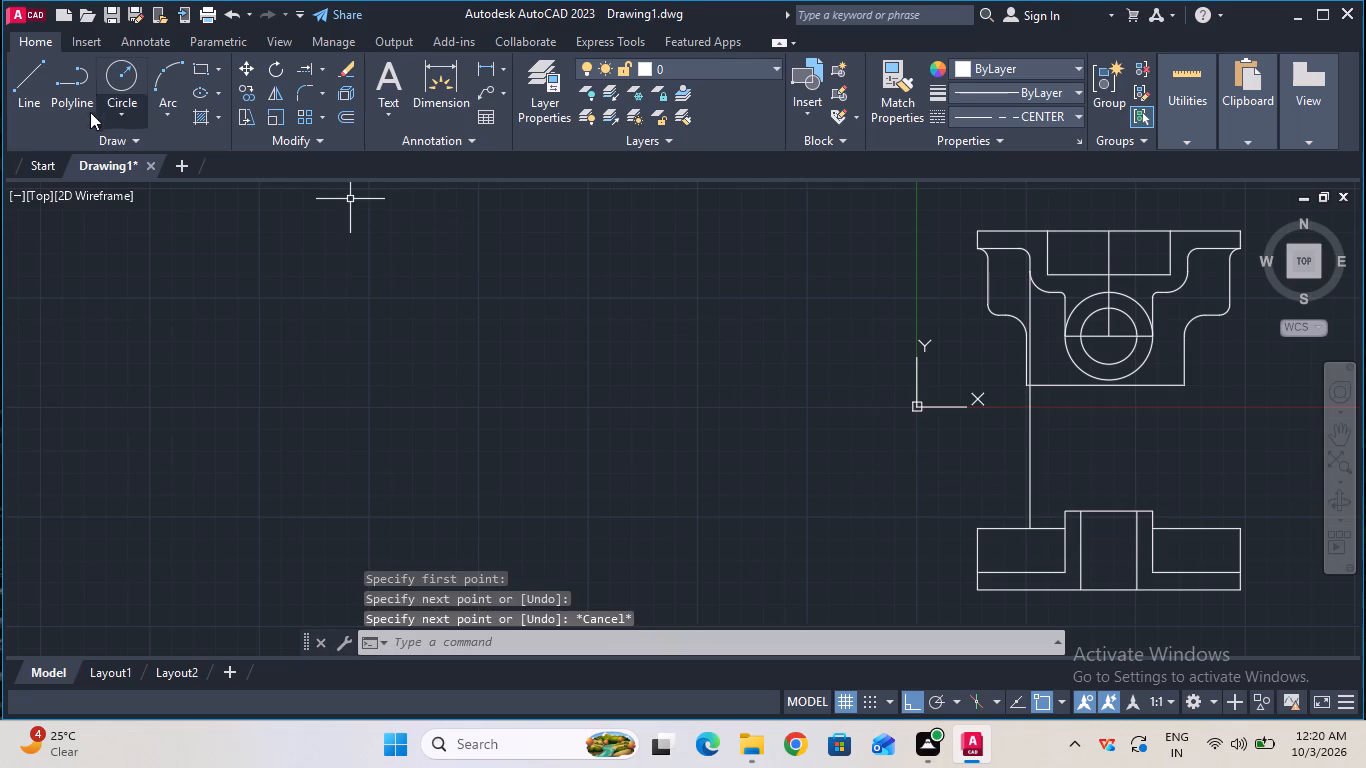
{"action": "left_click", "coordinate": [18, 91]}
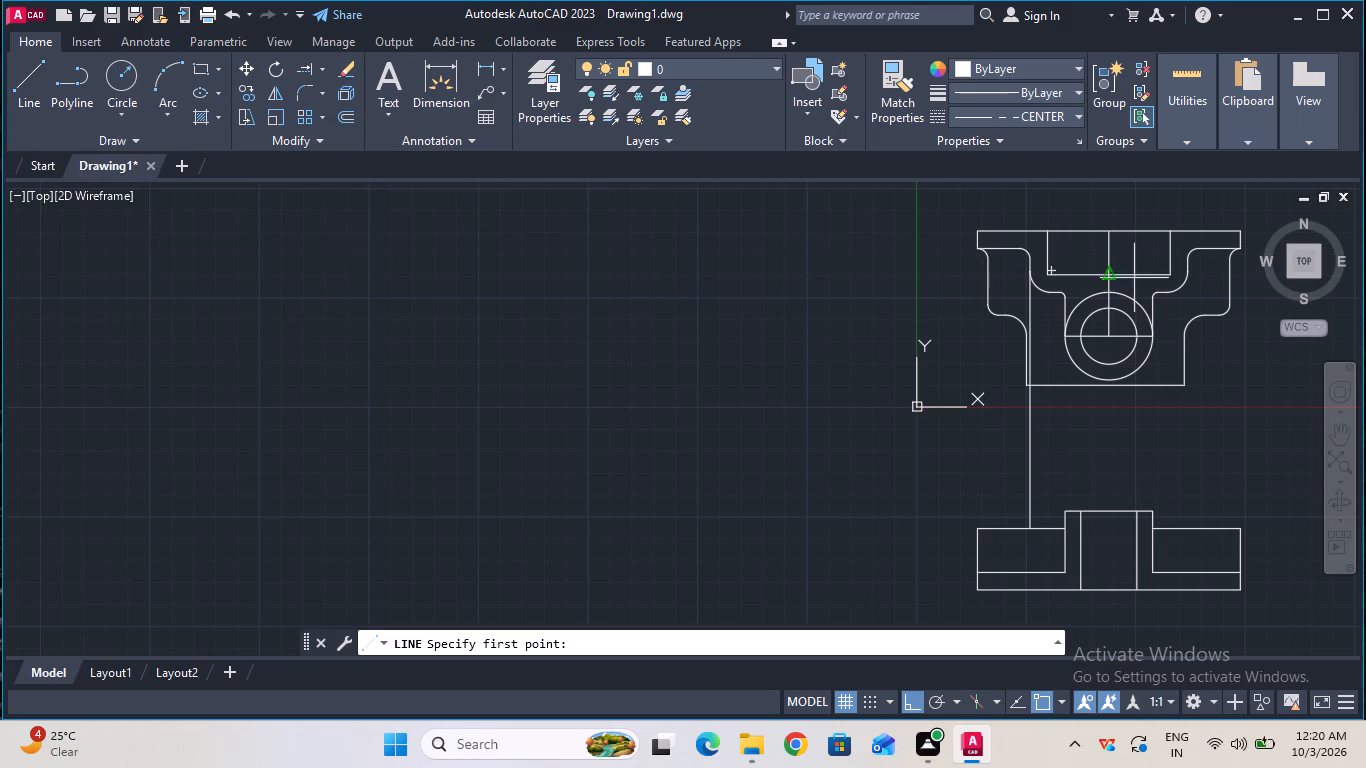
{"action": "left_click", "coordinate": [1184, 270]}
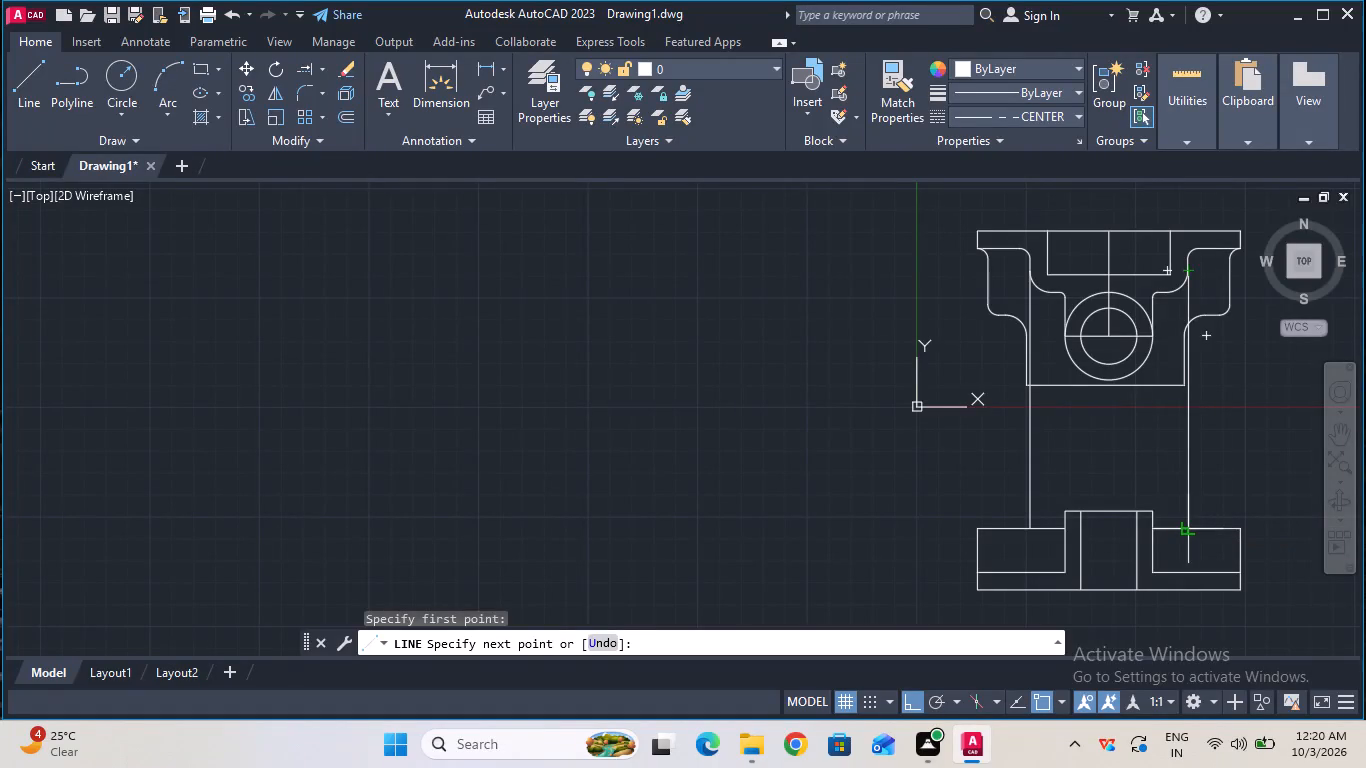
{"action": "left_click", "coordinate": [1192, 527]}
{"action": "key", "text": "Escape"}
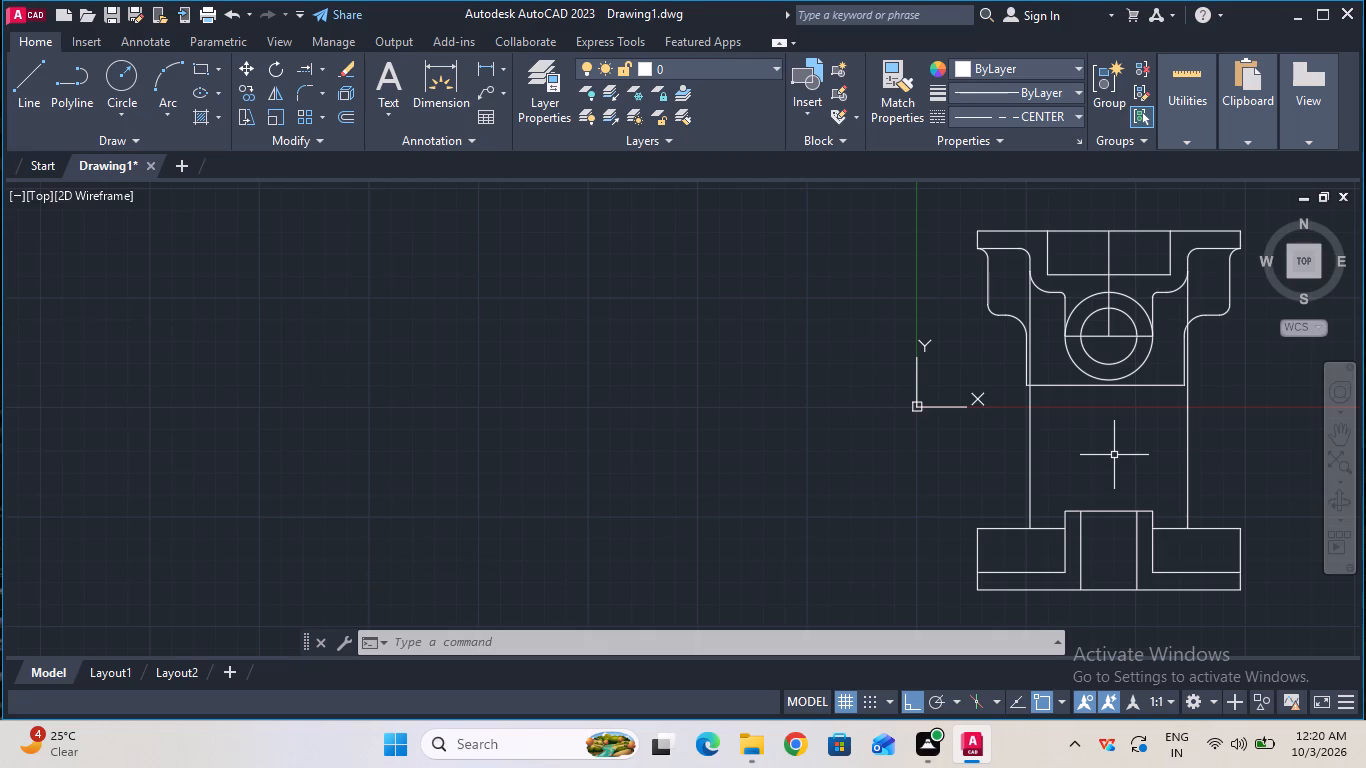
Measure the horizontal distance between the two projection lines at the side blocks' top edges with a linear dimension.
{"action": "scroll", "coordinate": [1114, 455], "scroll_direction": "up", "scroll_amount": 1, "text": "ctrl"}
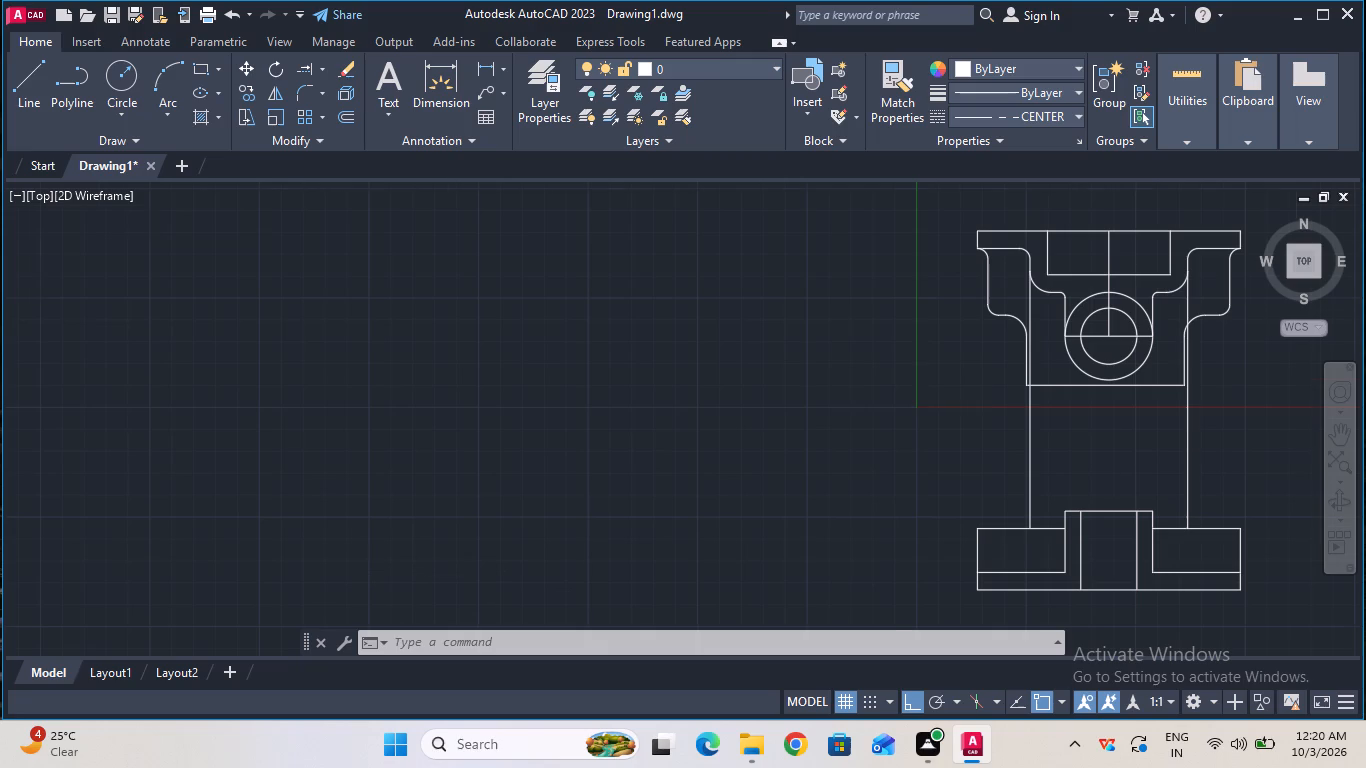
{"action": "left_click", "coordinate": [487, 73]}
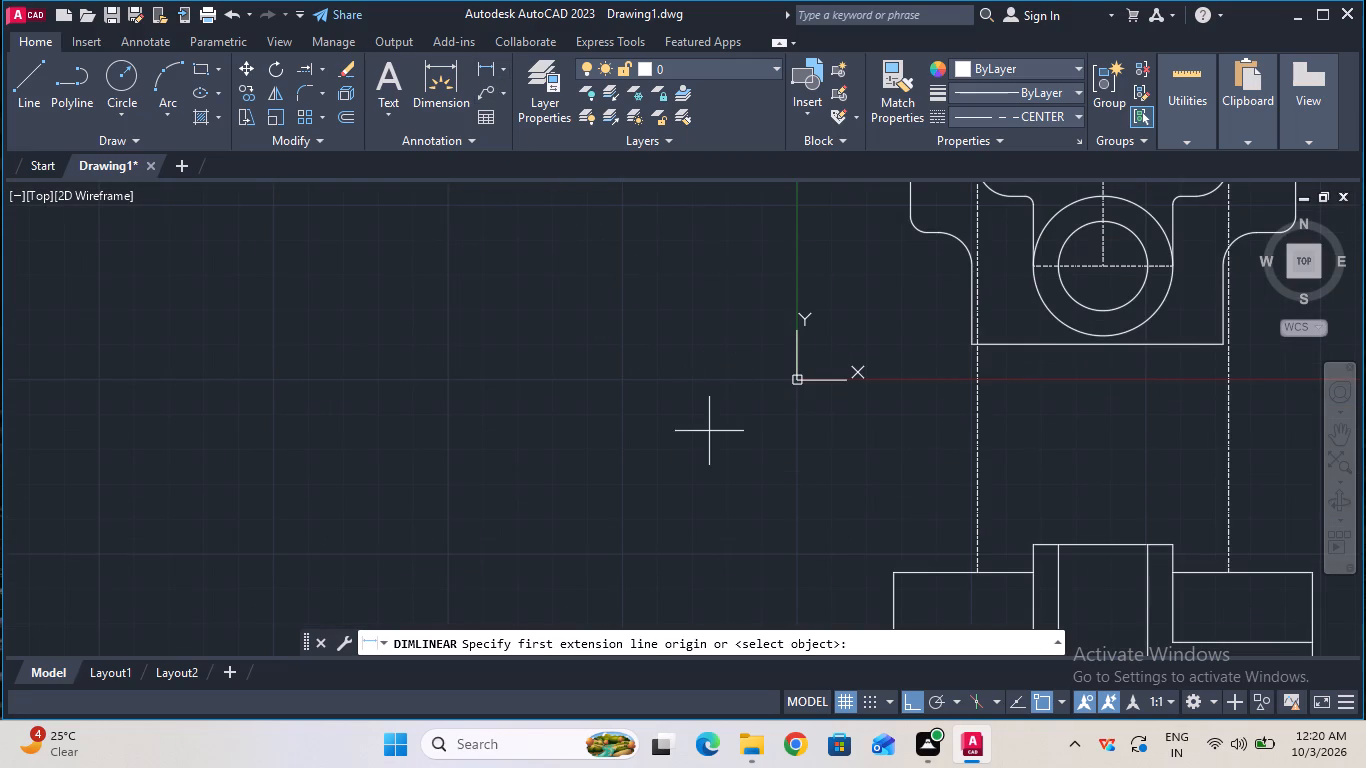
{"action": "left_click", "coordinate": [978, 569]}
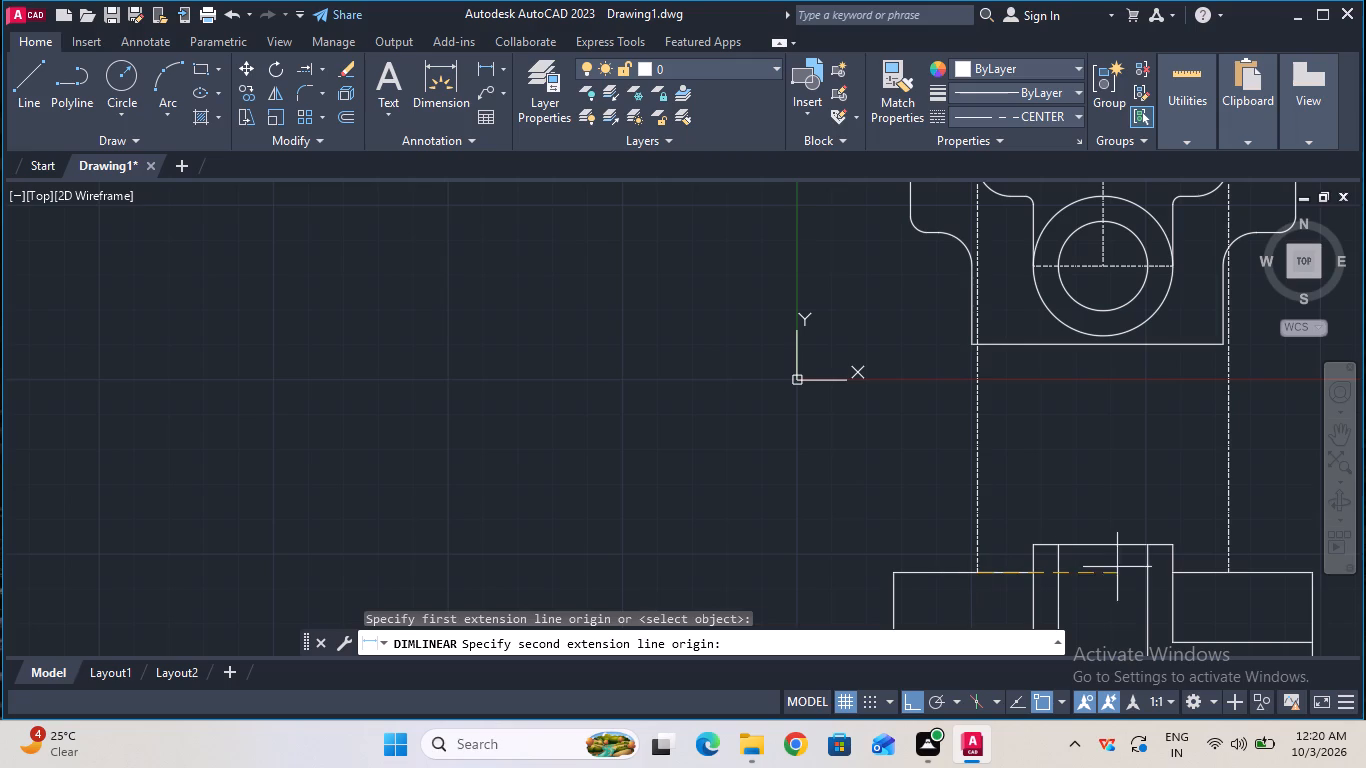
{"action": "left_click", "coordinate": [1227, 573]}
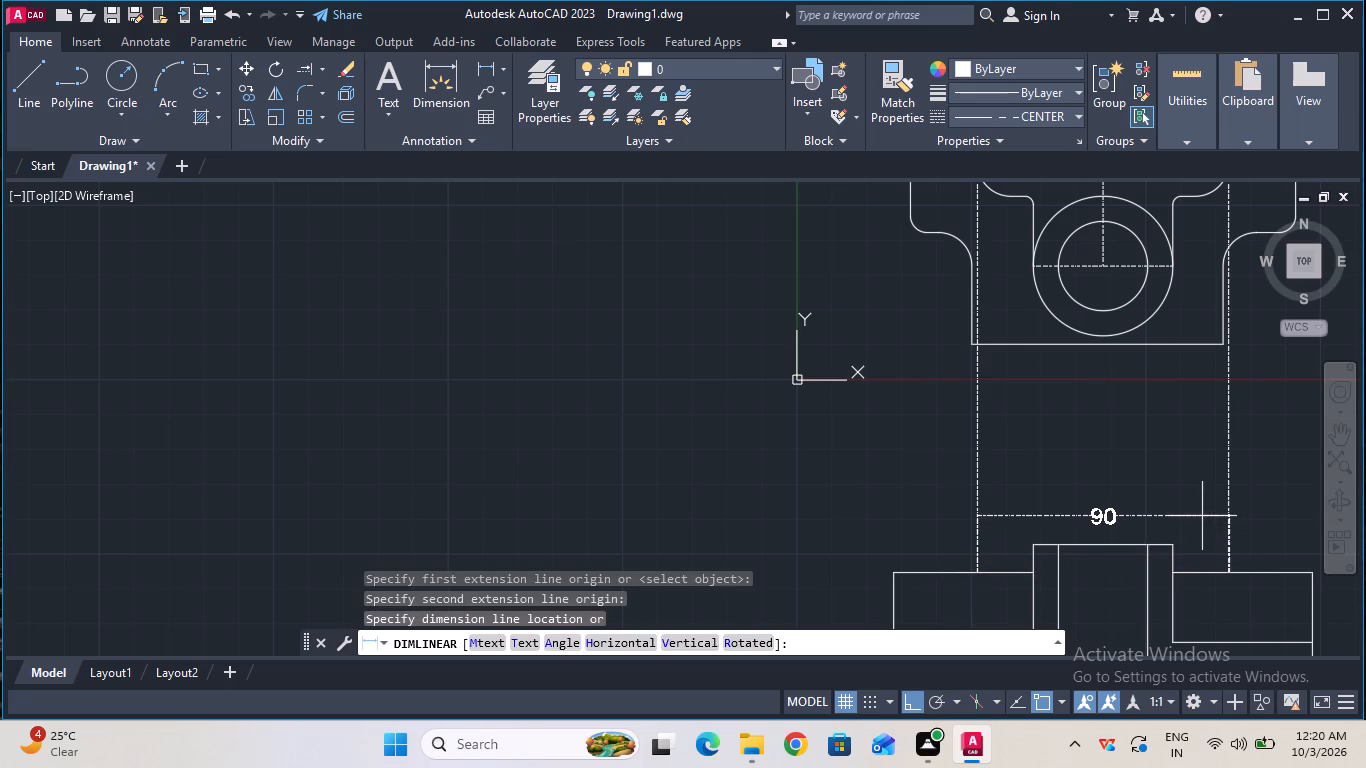
{"action": "key", "text": "Escape"}
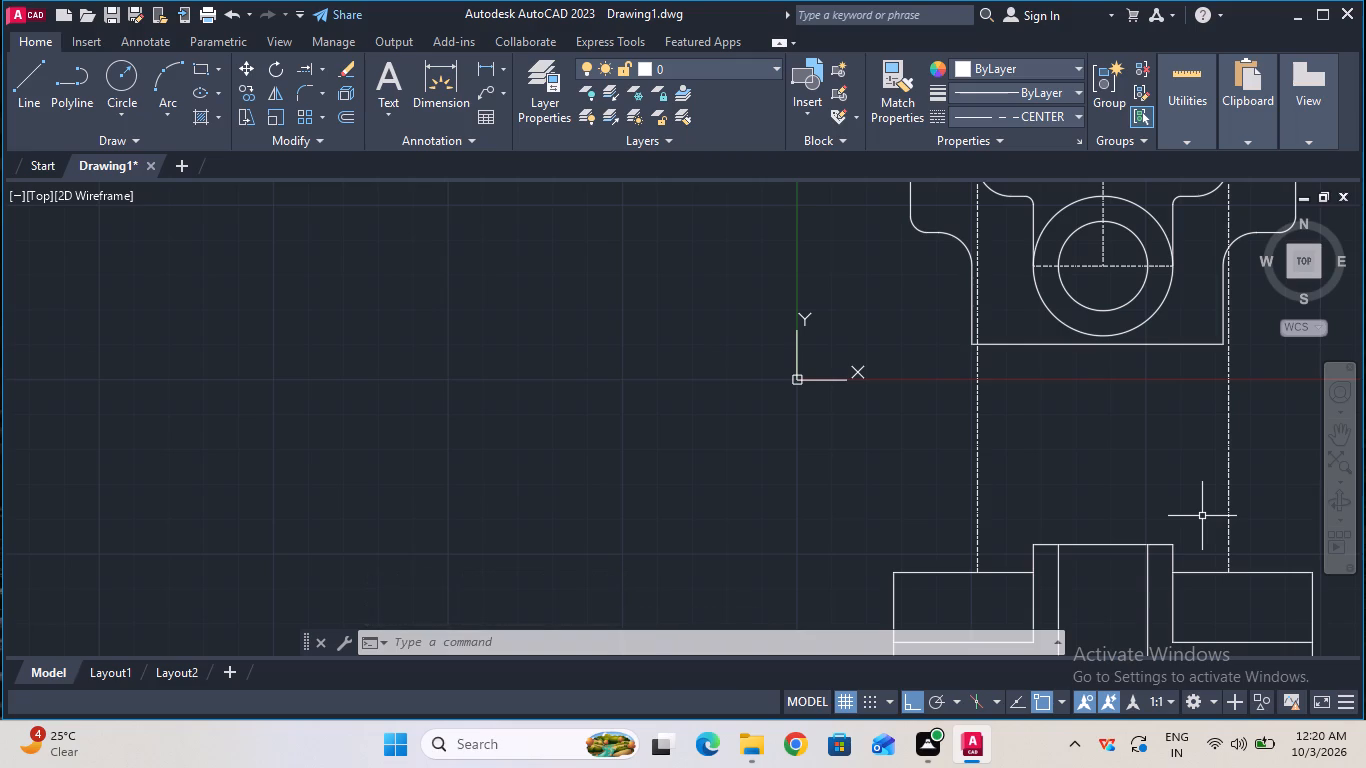
{"action": "key", "text": "Escape"}
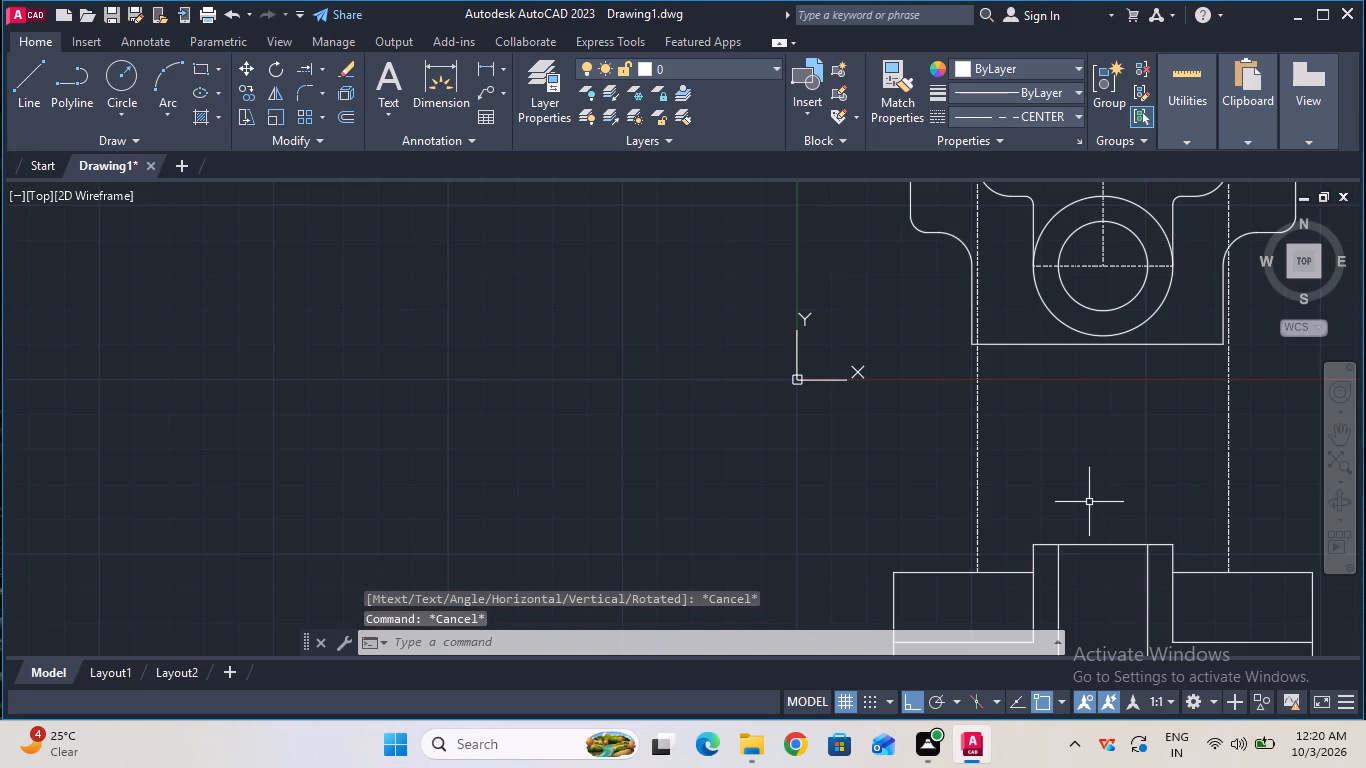
With the ByBlock linetype, draw a vertical line through each side block from the projection line's lower end to the base's bottom edge.
{"action": "left_click", "coordinate": [1344, 425]}
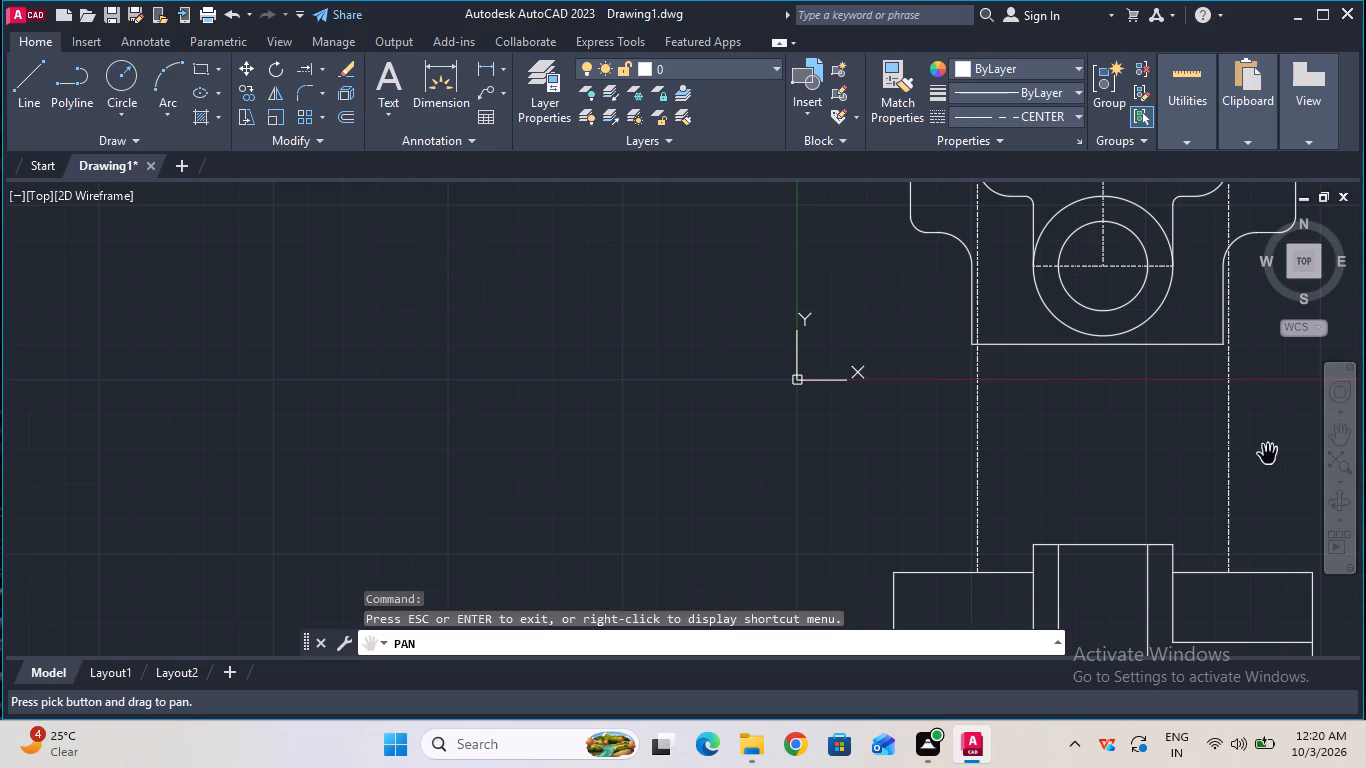
{"action": "left_click_drag", "start_coordinate": [1262, 458], "coordinate": [1257, 410]}
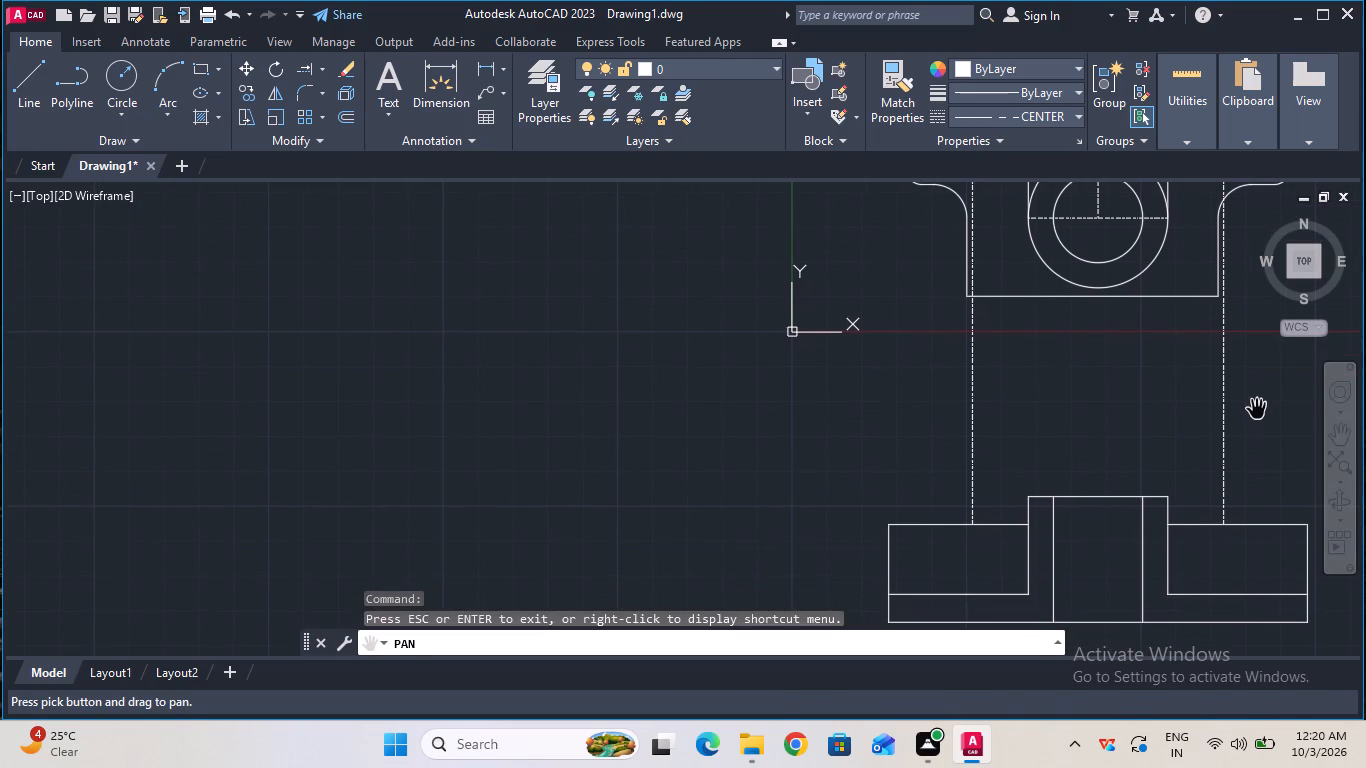
{"action": "key", "text": "Escape"}
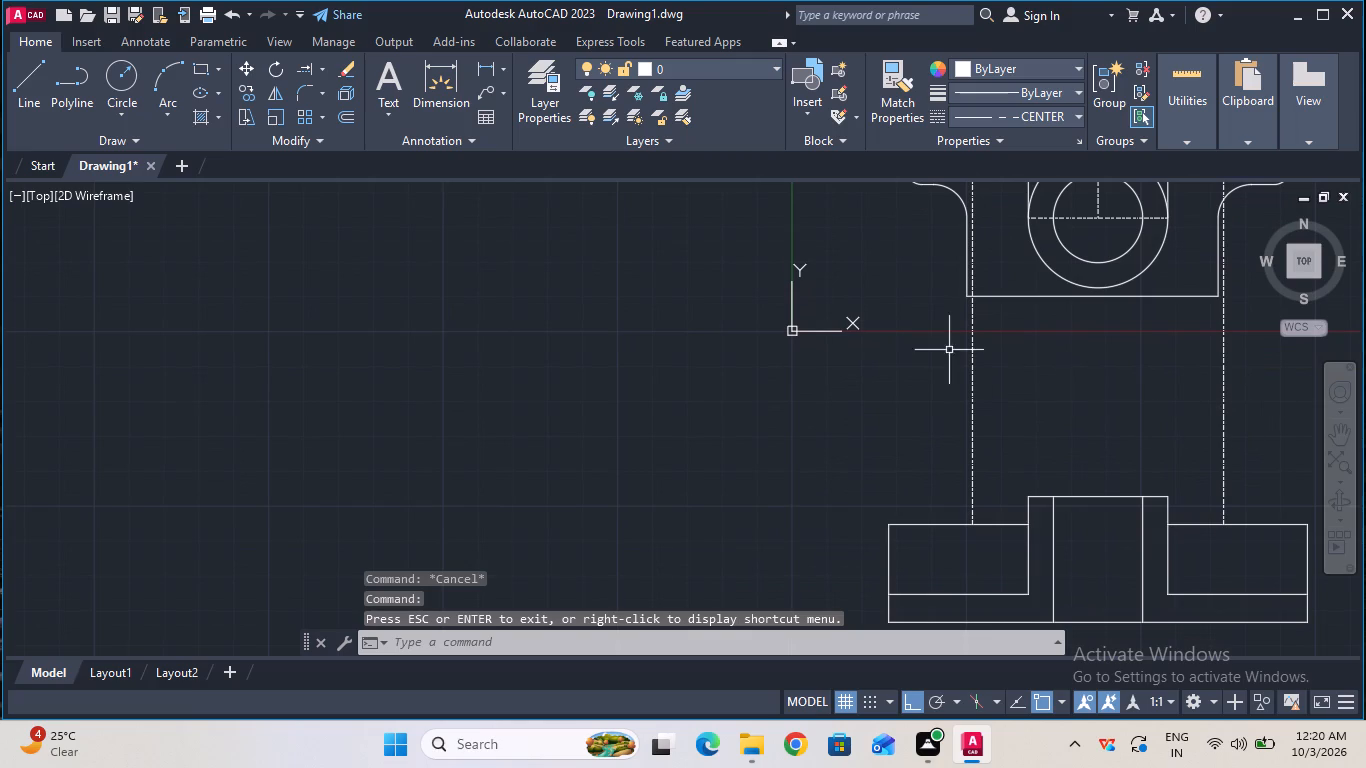
{"action": "left_click", "coordinate": [1031, 120]}
{"action": "left_click", "coordinate": [1036, 159]}
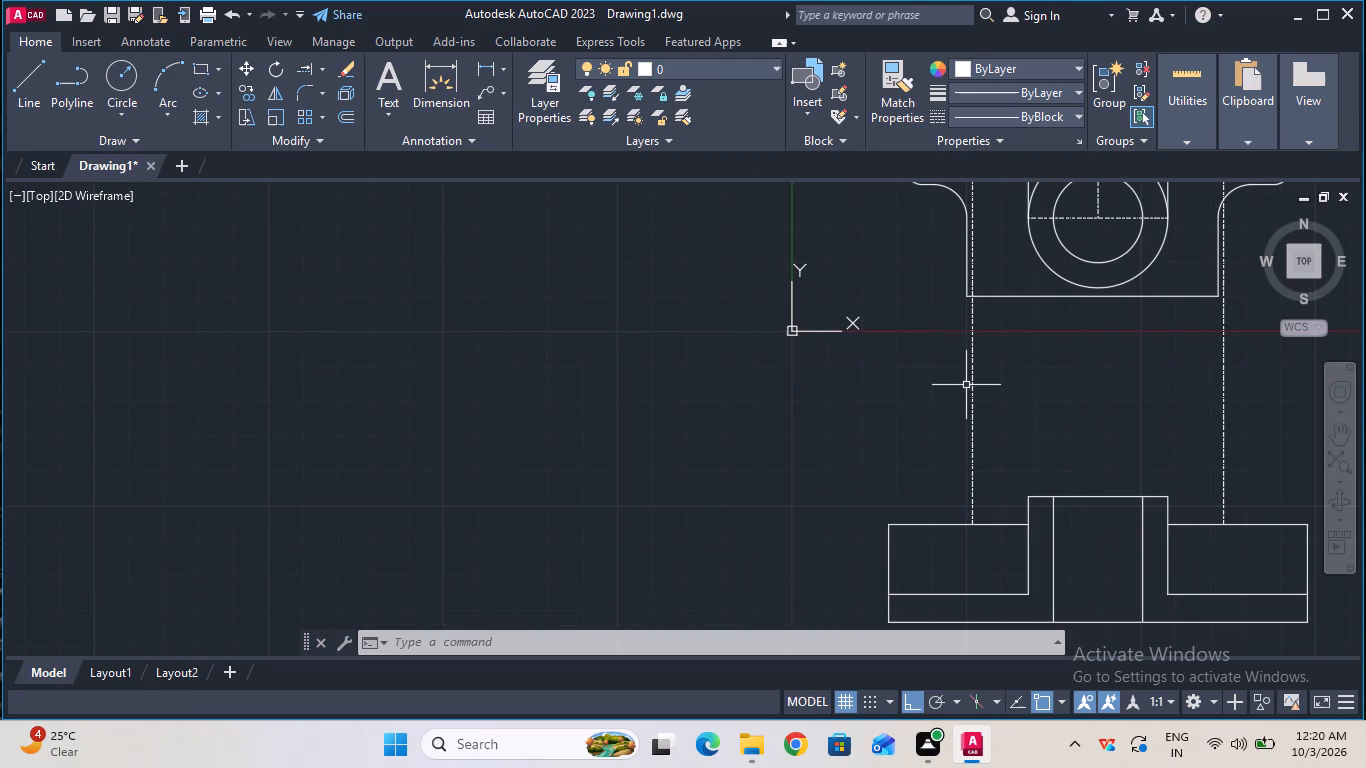
{"action": "left_click", "coordinate": [32, 101]}
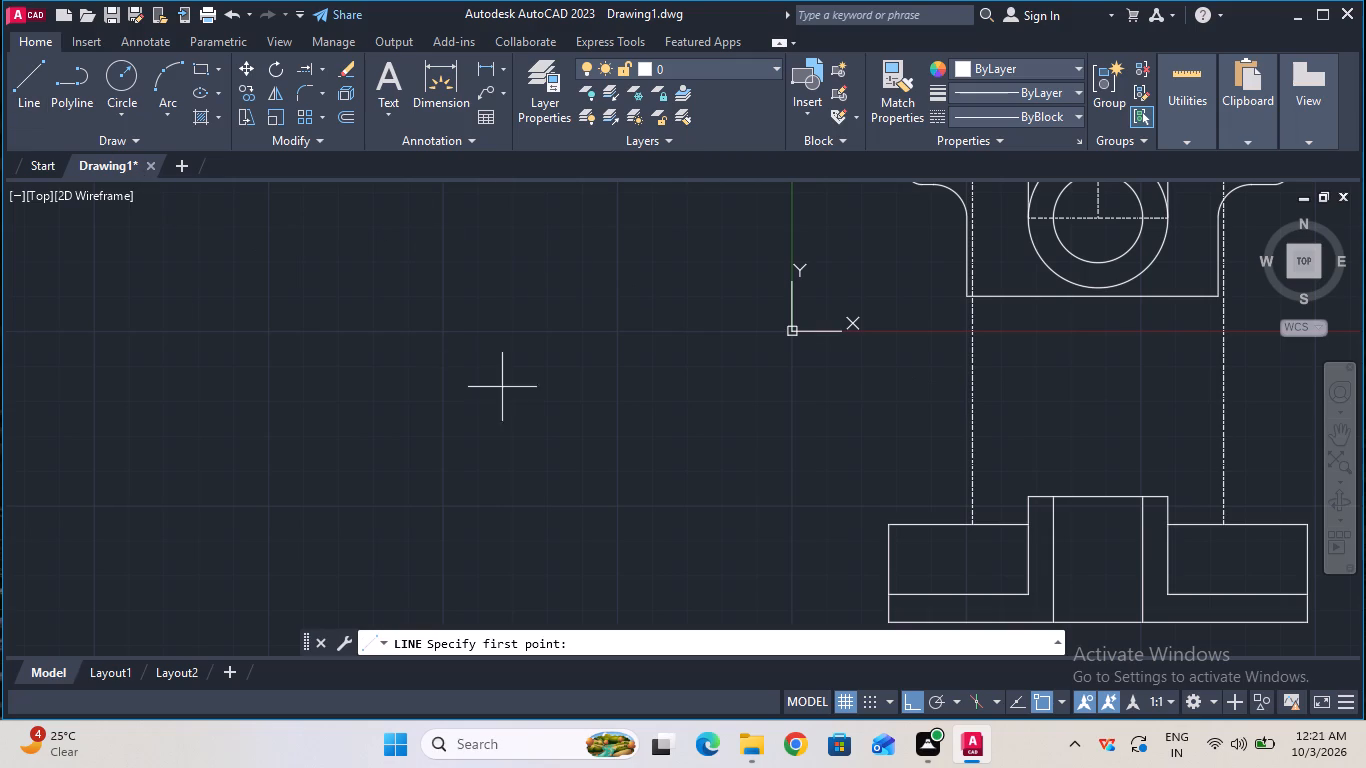
{"action": "left_click", "coordinate": [977, 525]}
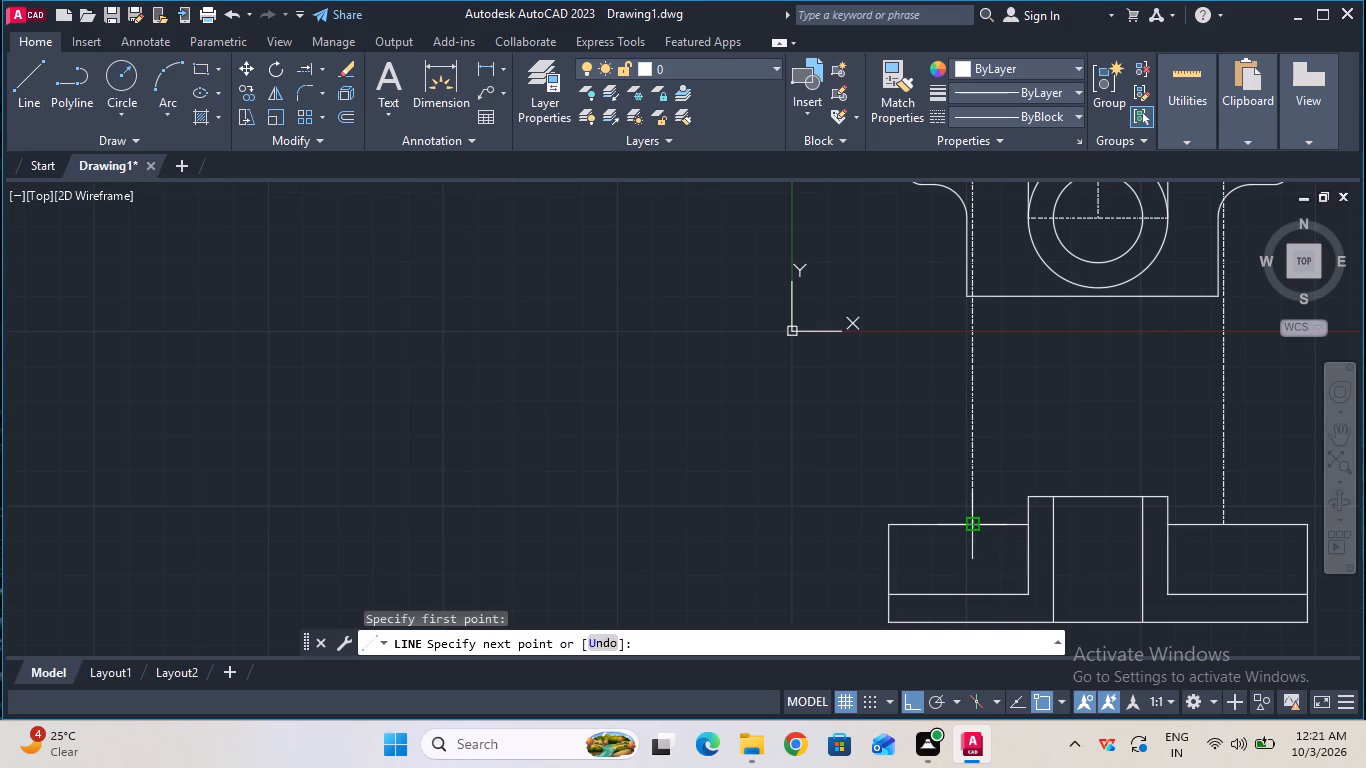
{"action": "left_click", "coordinate": [978, 623]}
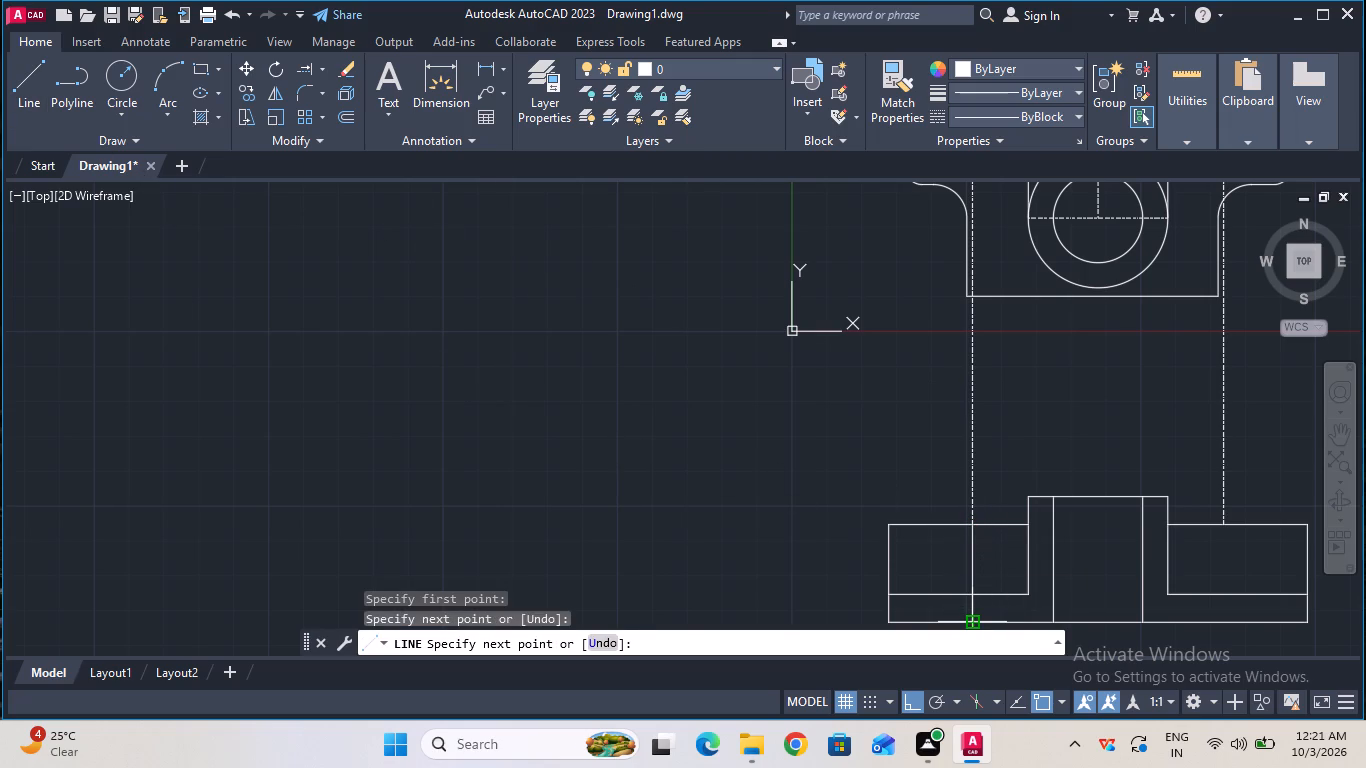
{"action": "key", "text": "Escape"}
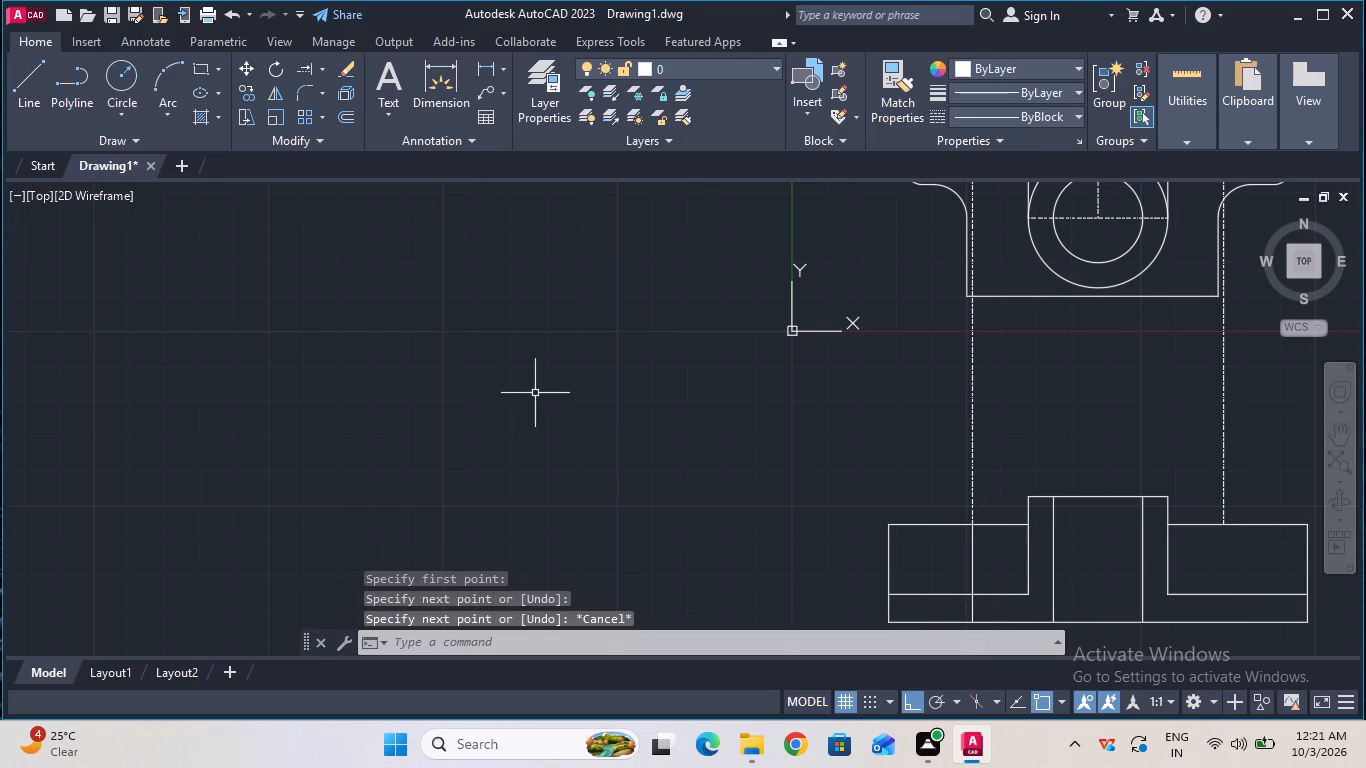
{"action": "left_click", "coordinate": [37, 71]}
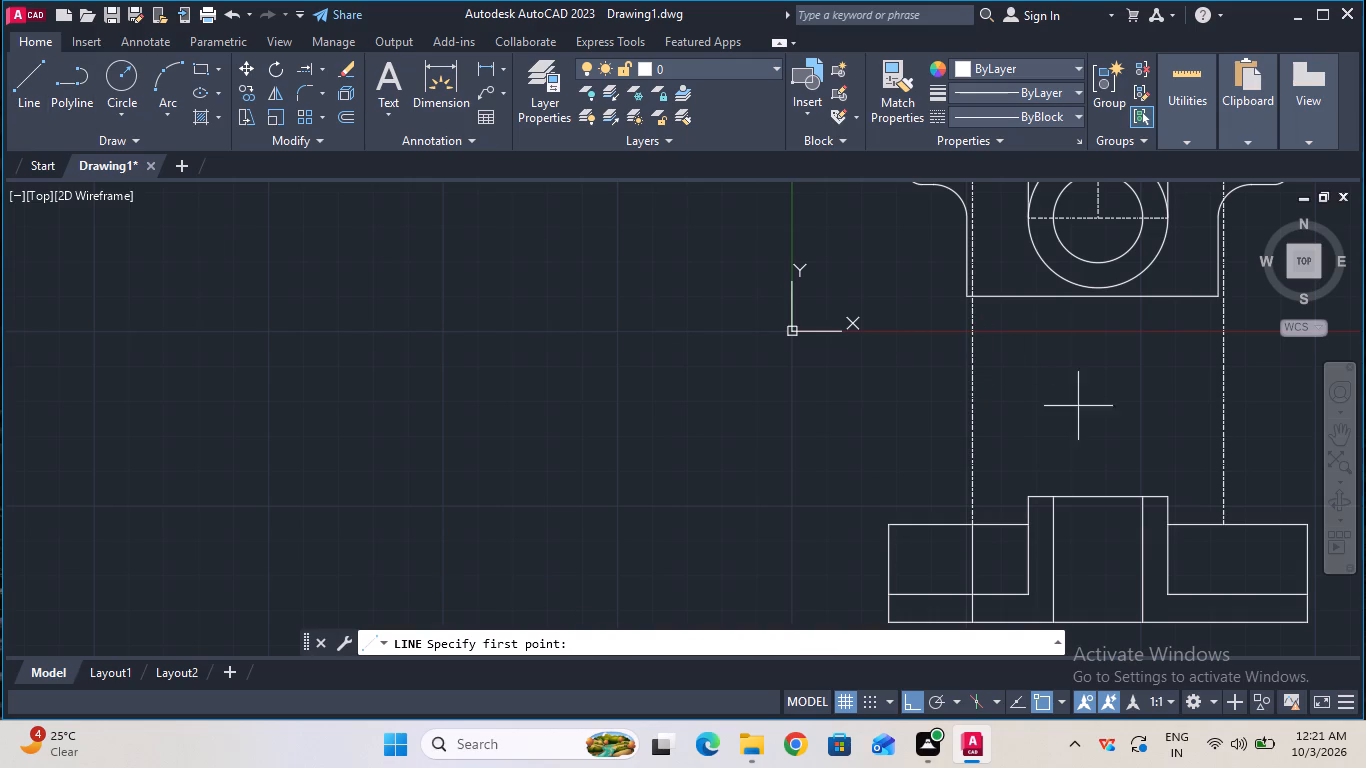
{"action": "left_click", "coordinate": [1226, 523]}
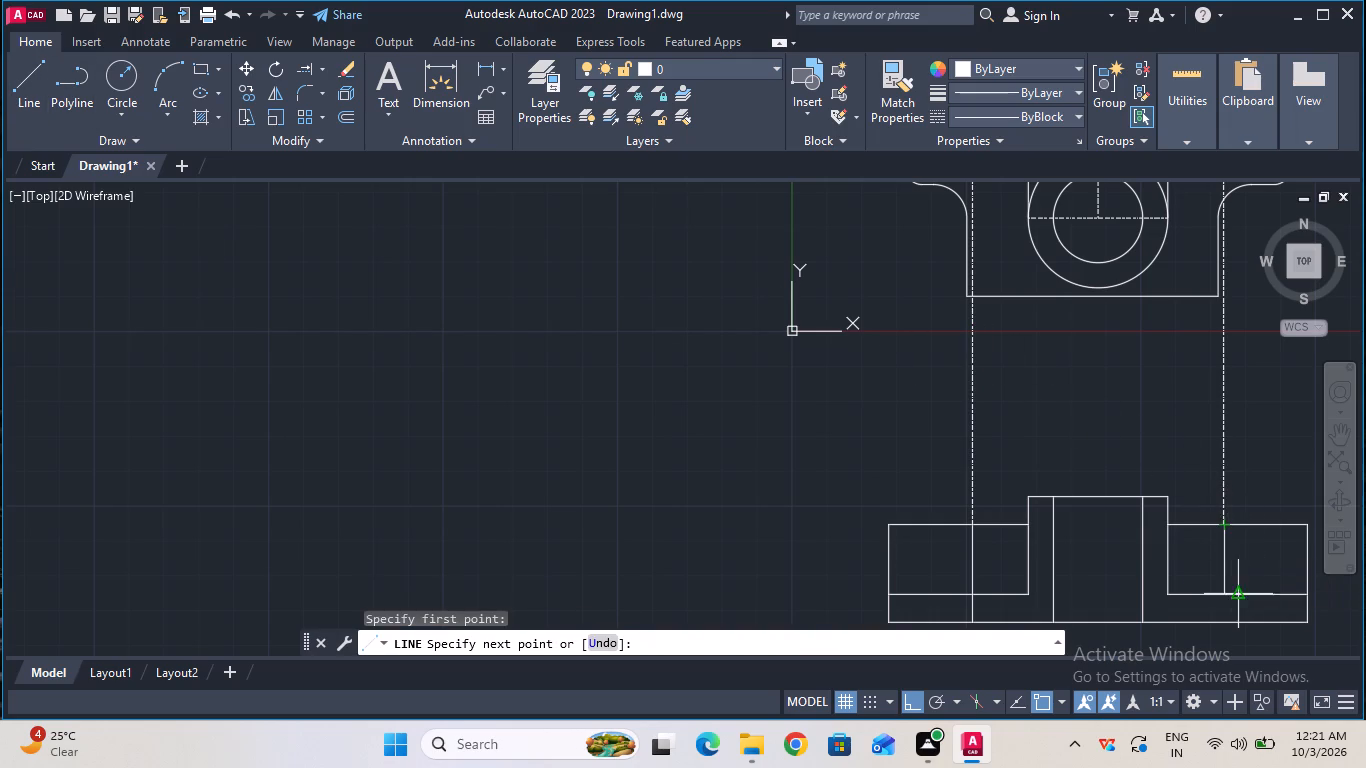
{"action": "left_click", "coordinate": [1230, 622]}
{"action": "key", "text": "Escape"}
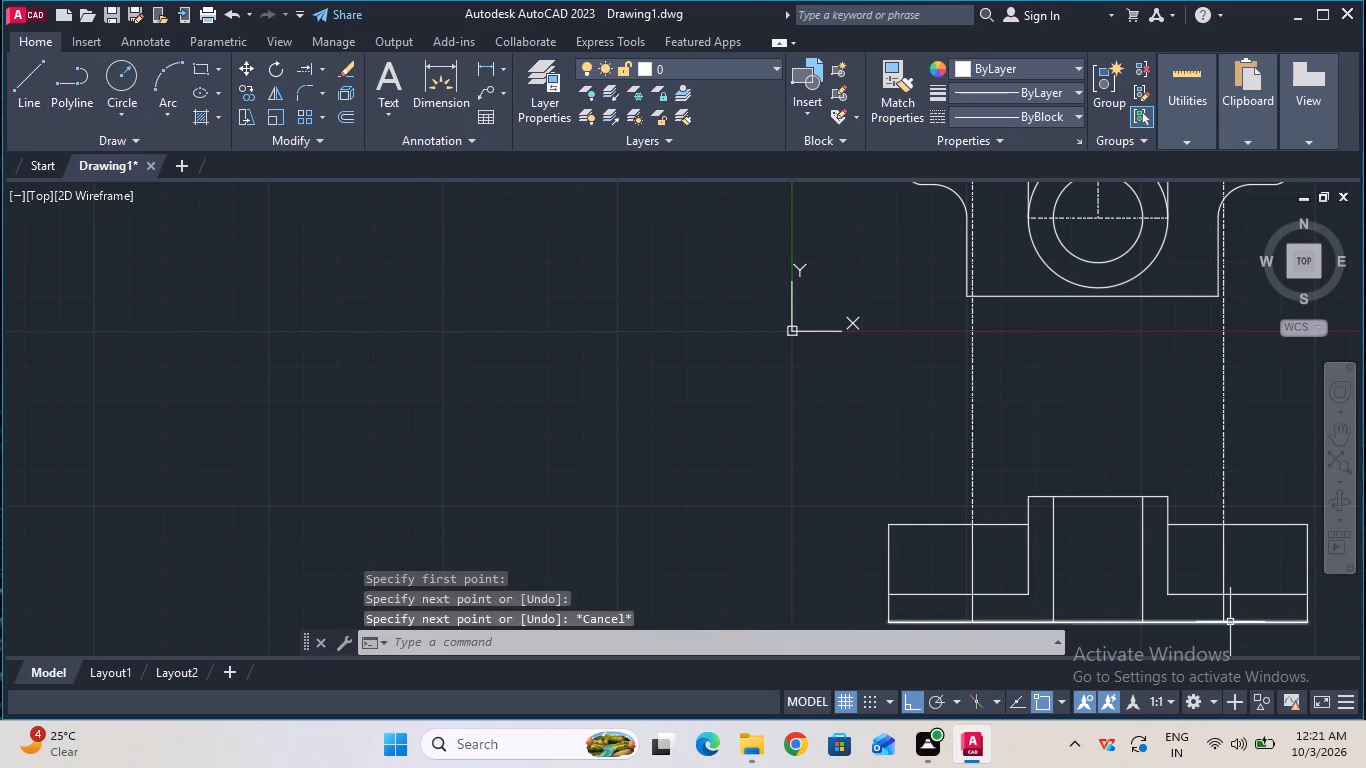
Erase the two vertical center-type projection lines between the upper and lower views.
{"action": "left_click", "coordinate": [343, 75]}
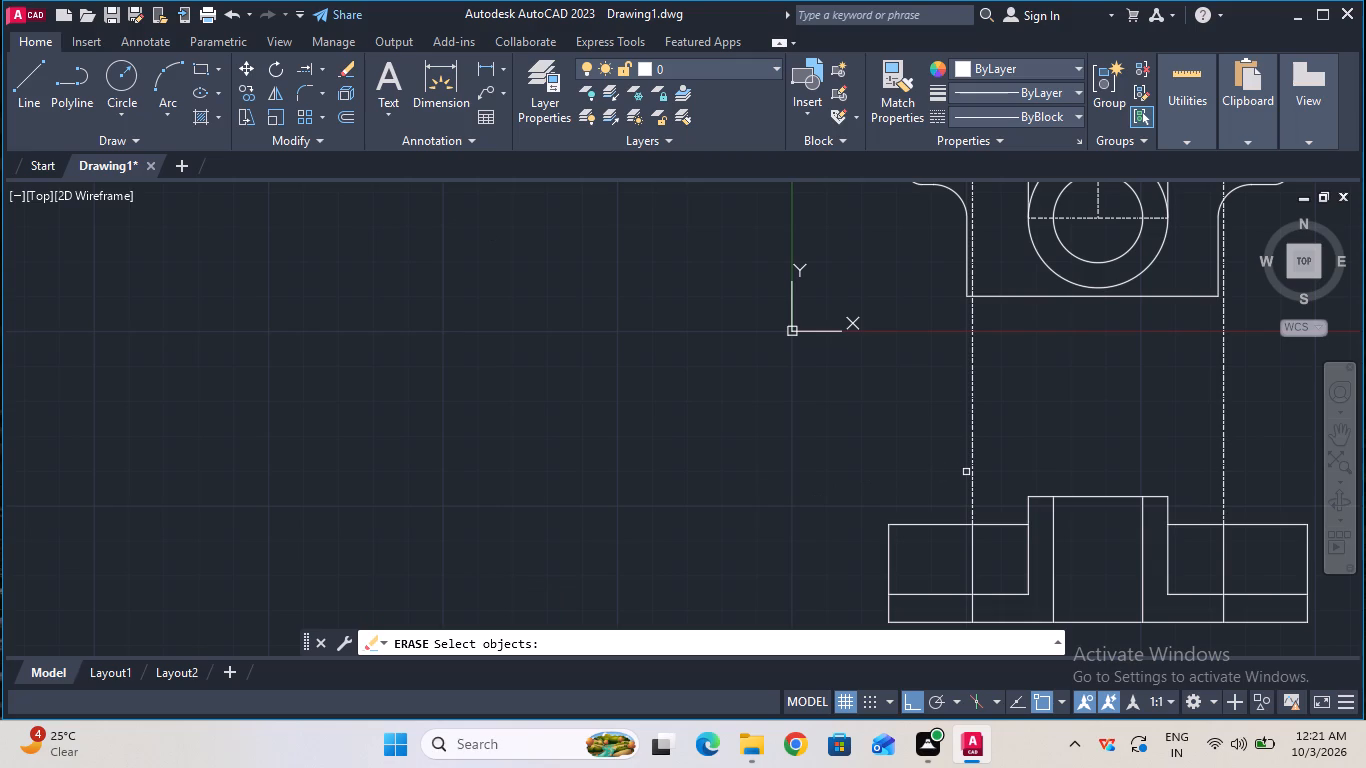
{"action": "left_click", "coordinate": [975, 474]}
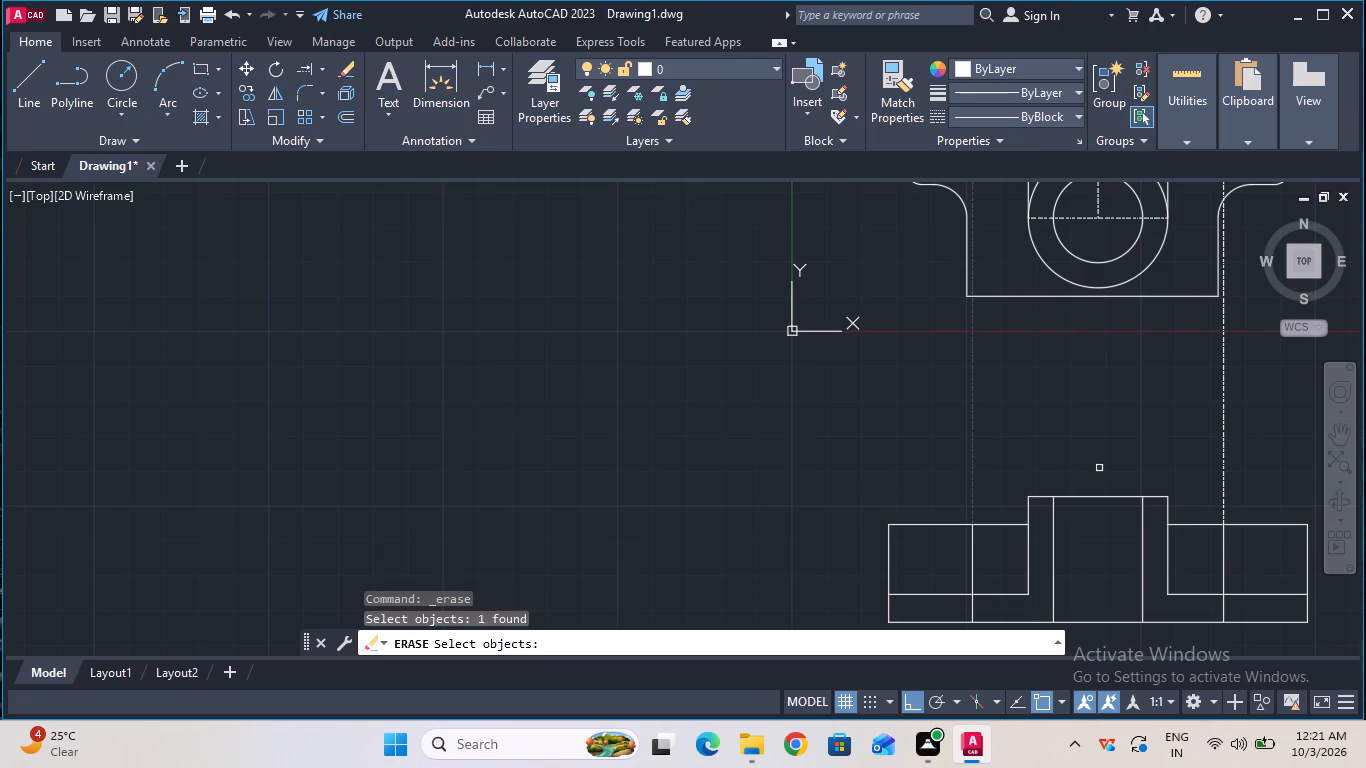
{"action": "key", "text": "Return"}
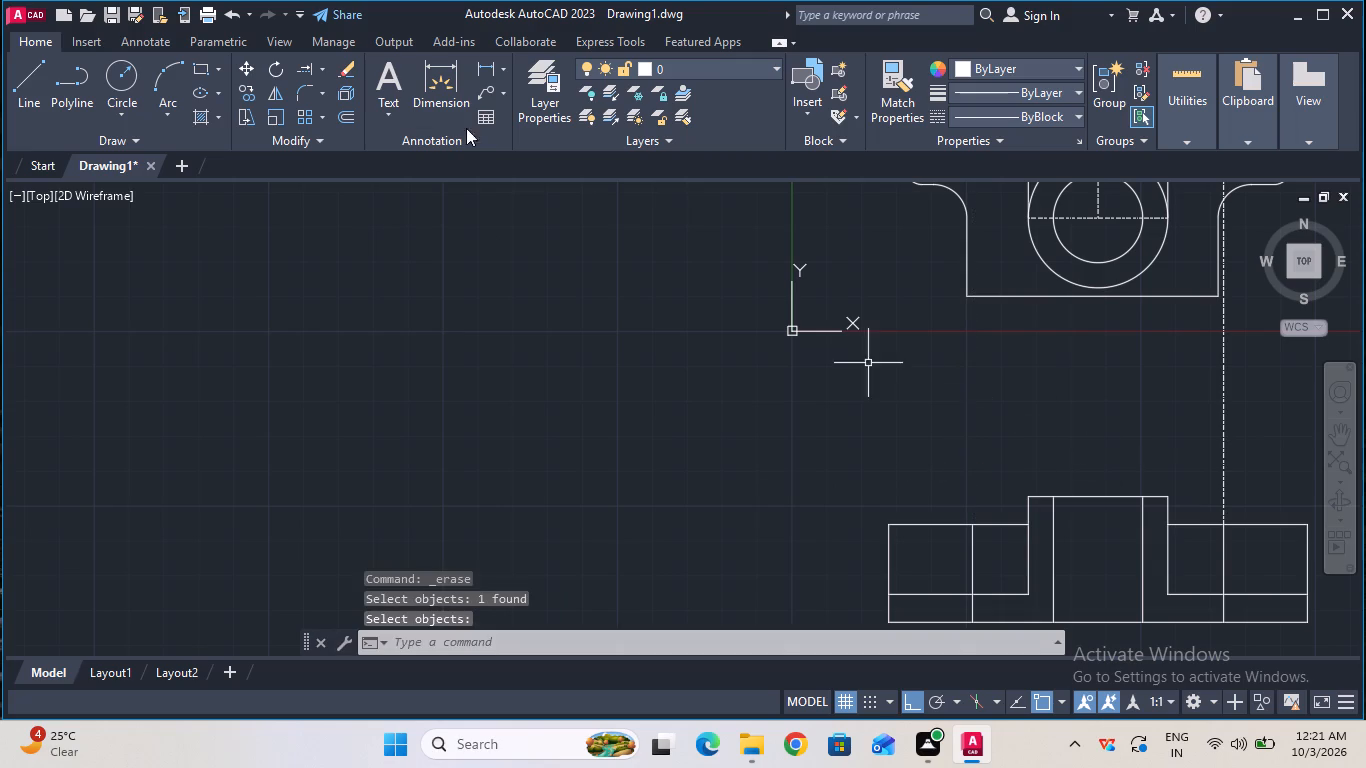
{"action": "left_click", "coordinate": [343, 63]}
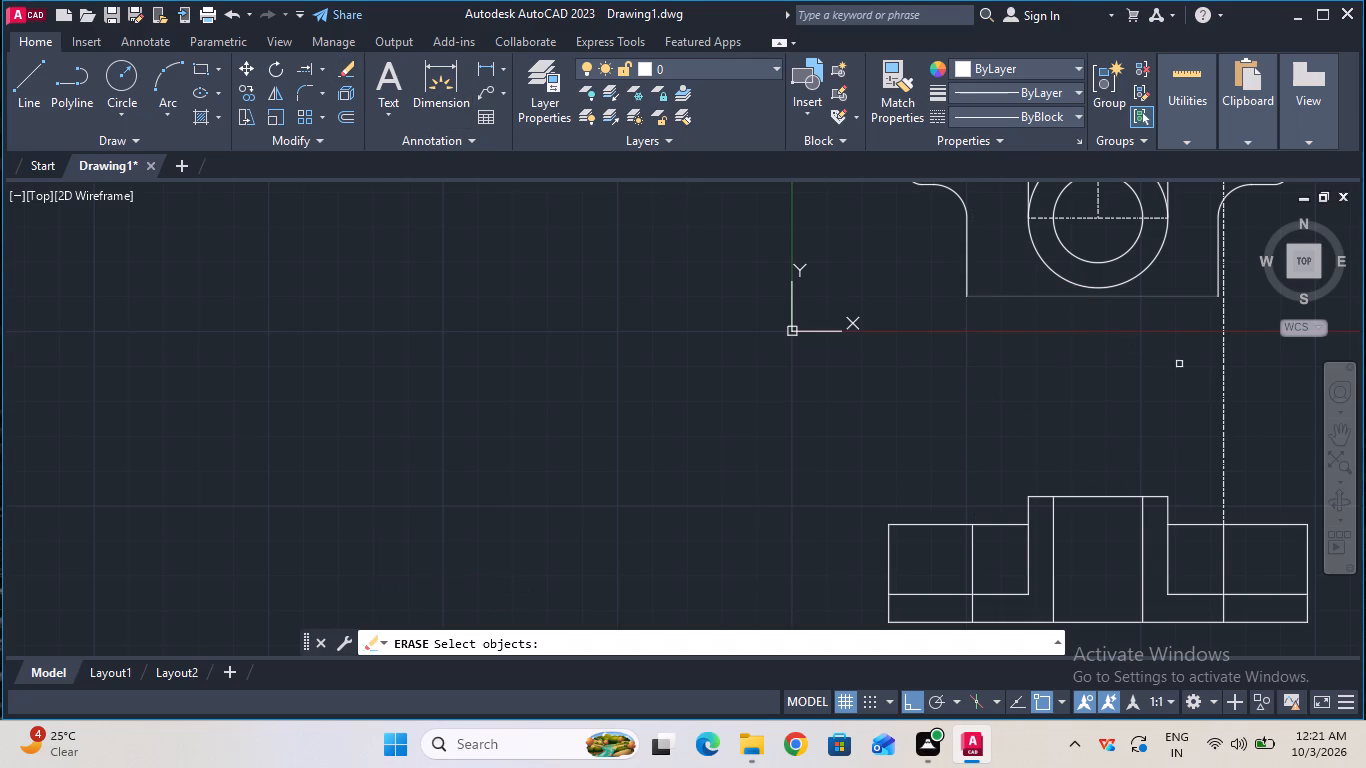
{"action": "left_click", "coordinate": [1227, 374]}
{"action": "key", "text": "Return"}
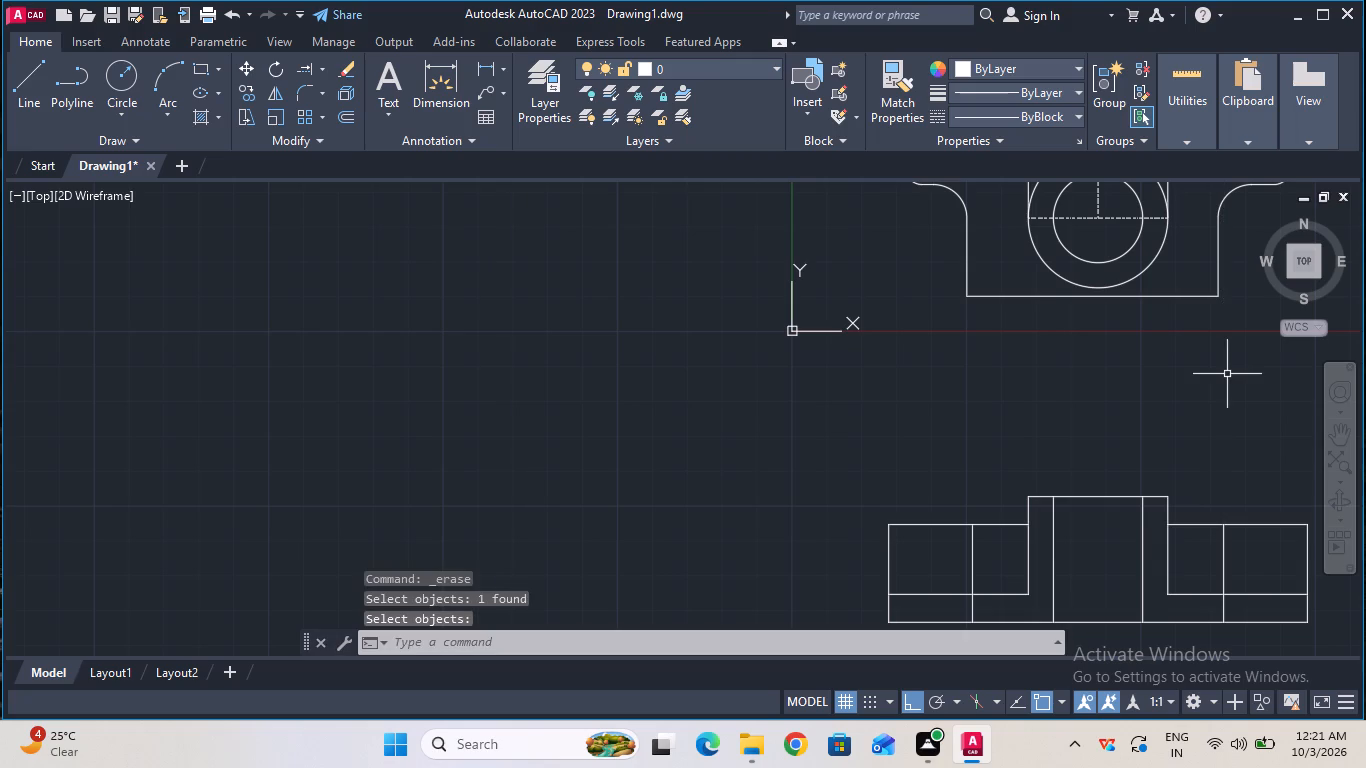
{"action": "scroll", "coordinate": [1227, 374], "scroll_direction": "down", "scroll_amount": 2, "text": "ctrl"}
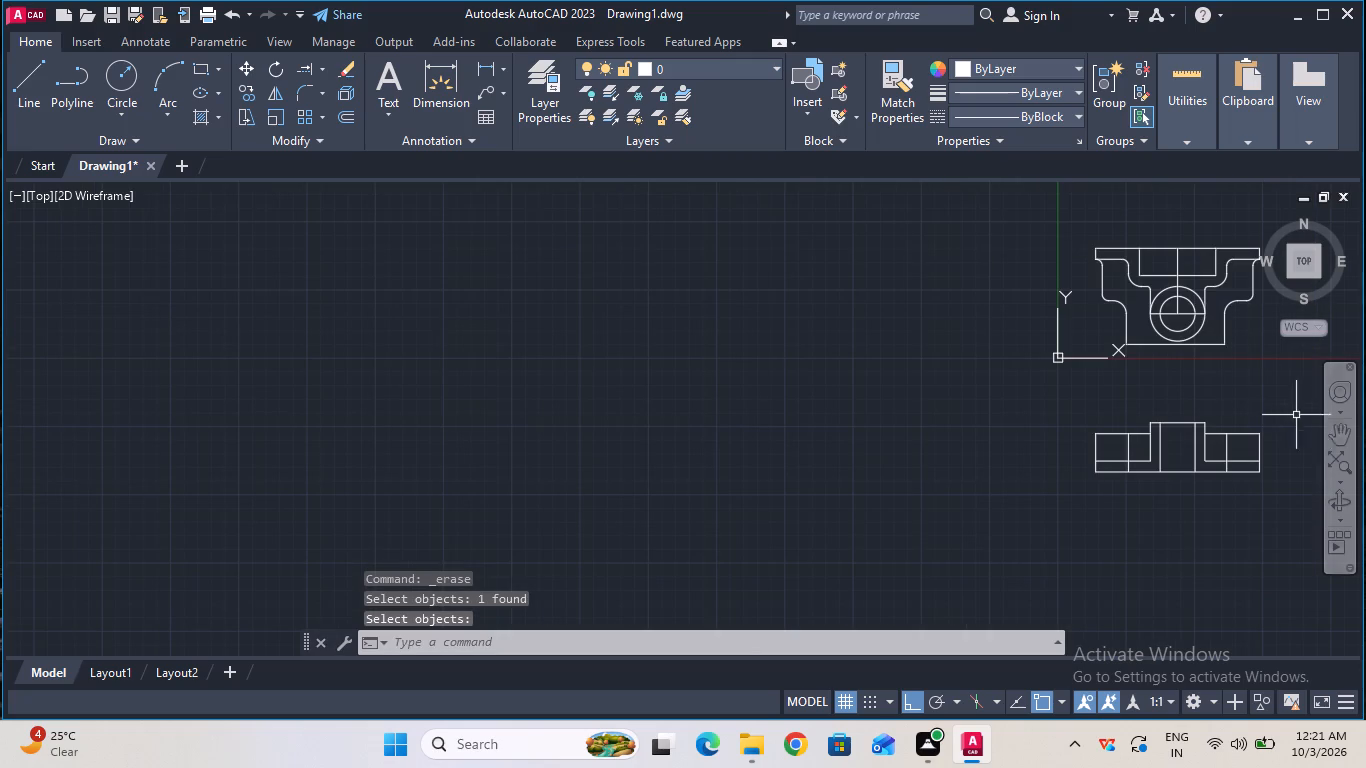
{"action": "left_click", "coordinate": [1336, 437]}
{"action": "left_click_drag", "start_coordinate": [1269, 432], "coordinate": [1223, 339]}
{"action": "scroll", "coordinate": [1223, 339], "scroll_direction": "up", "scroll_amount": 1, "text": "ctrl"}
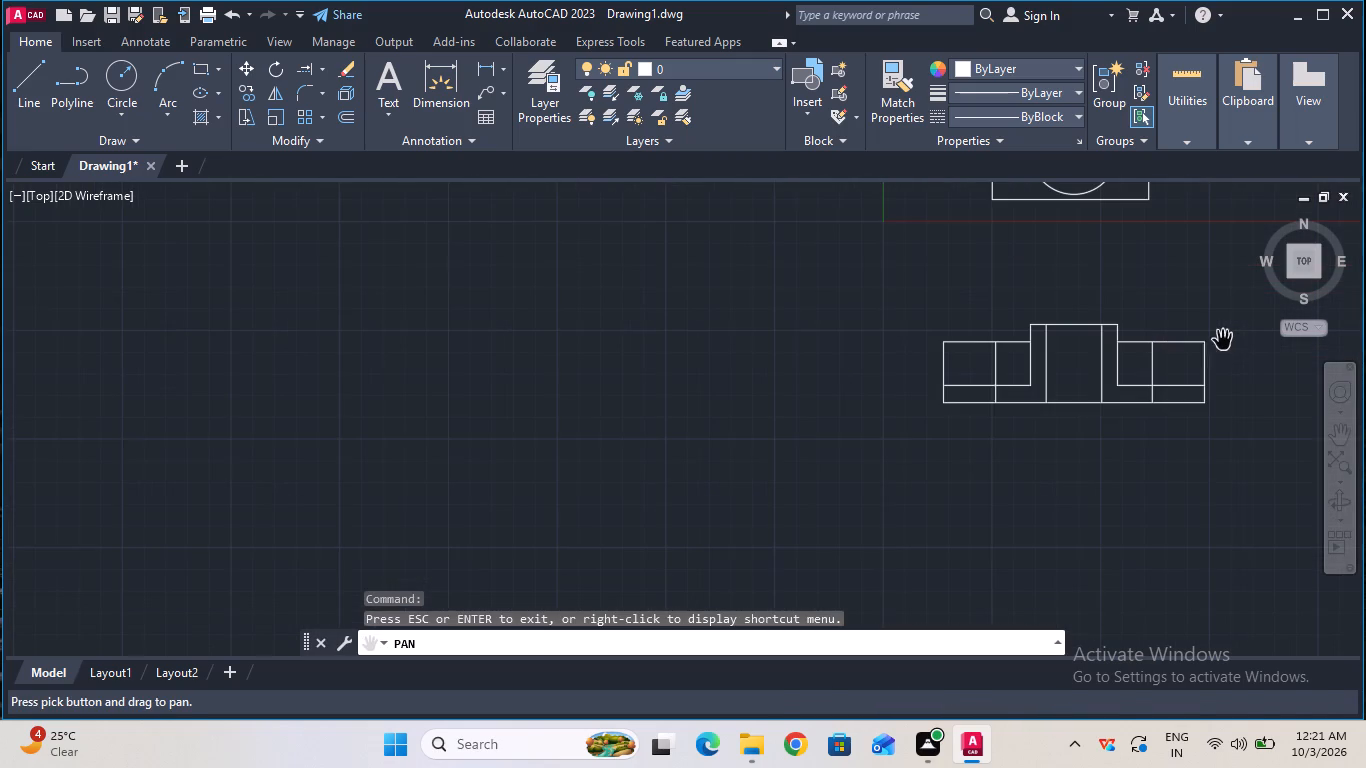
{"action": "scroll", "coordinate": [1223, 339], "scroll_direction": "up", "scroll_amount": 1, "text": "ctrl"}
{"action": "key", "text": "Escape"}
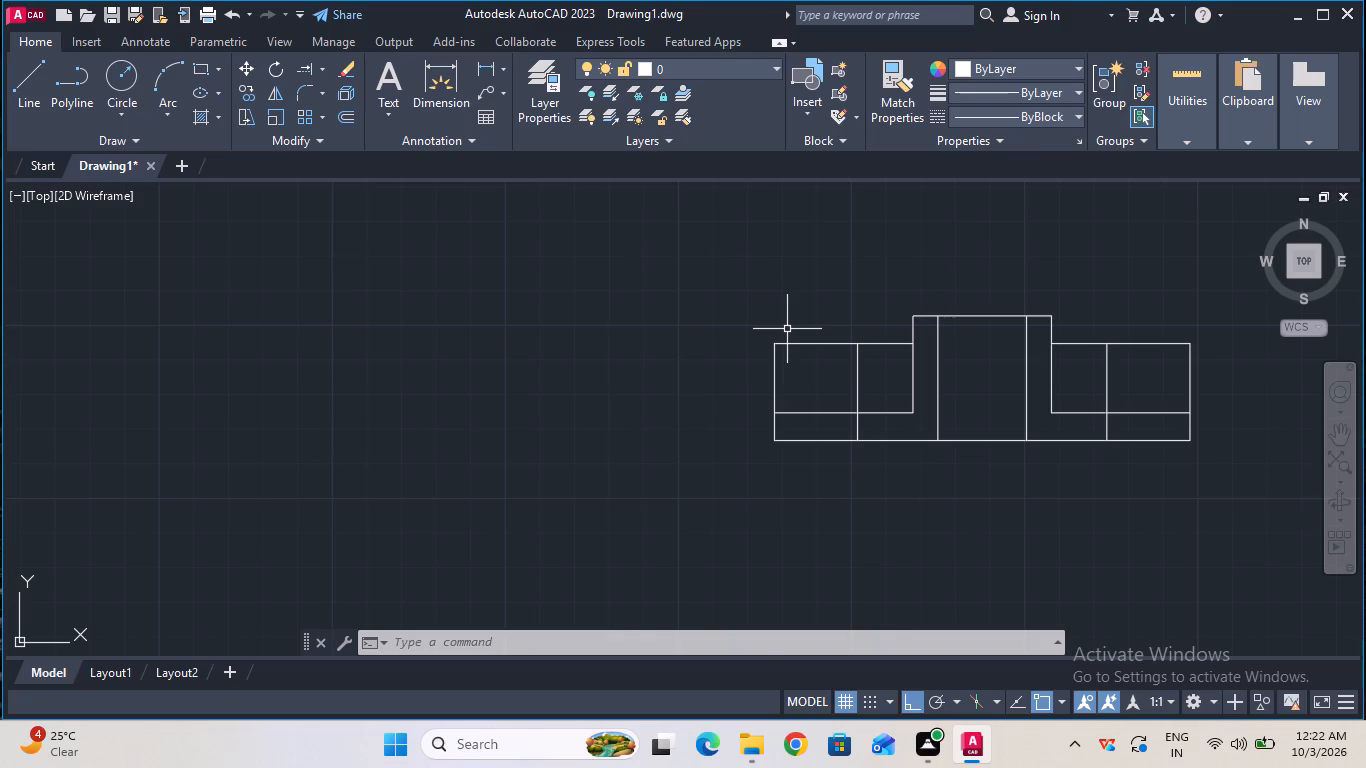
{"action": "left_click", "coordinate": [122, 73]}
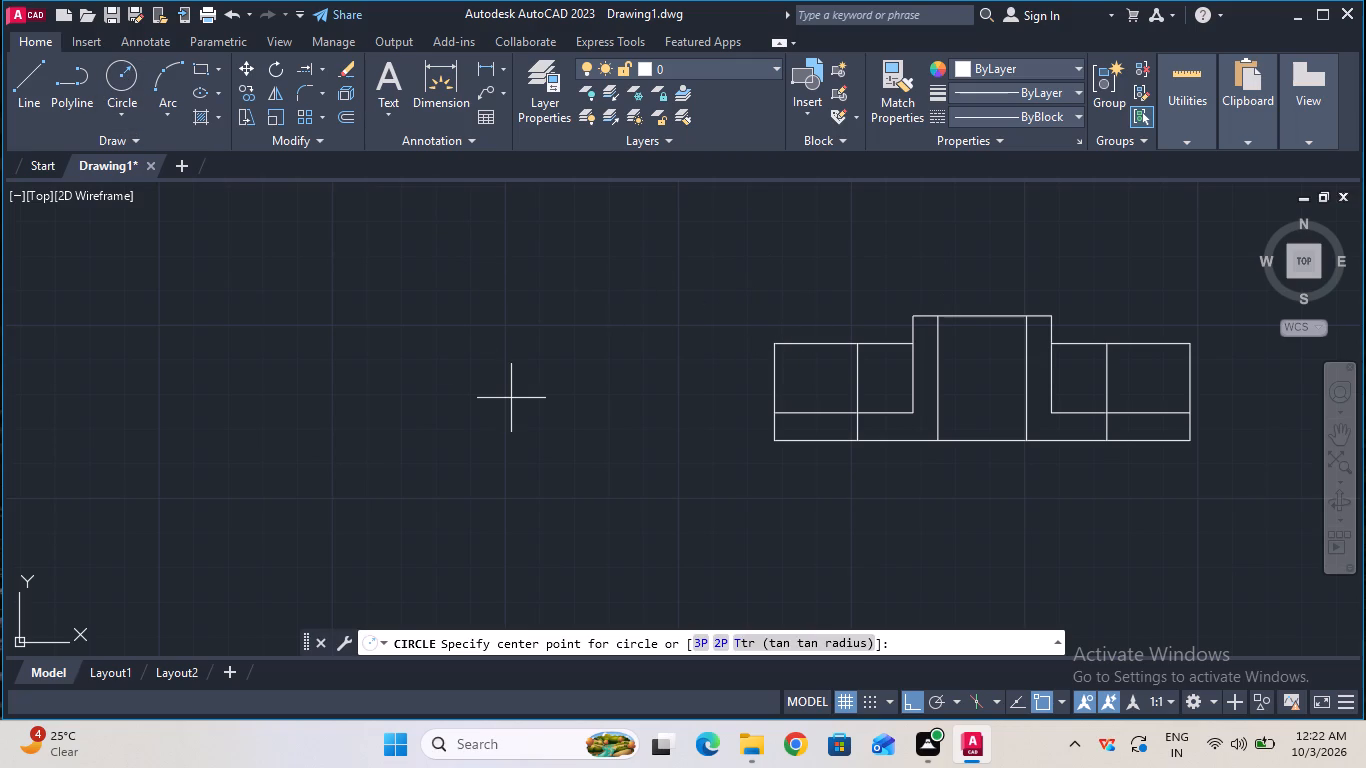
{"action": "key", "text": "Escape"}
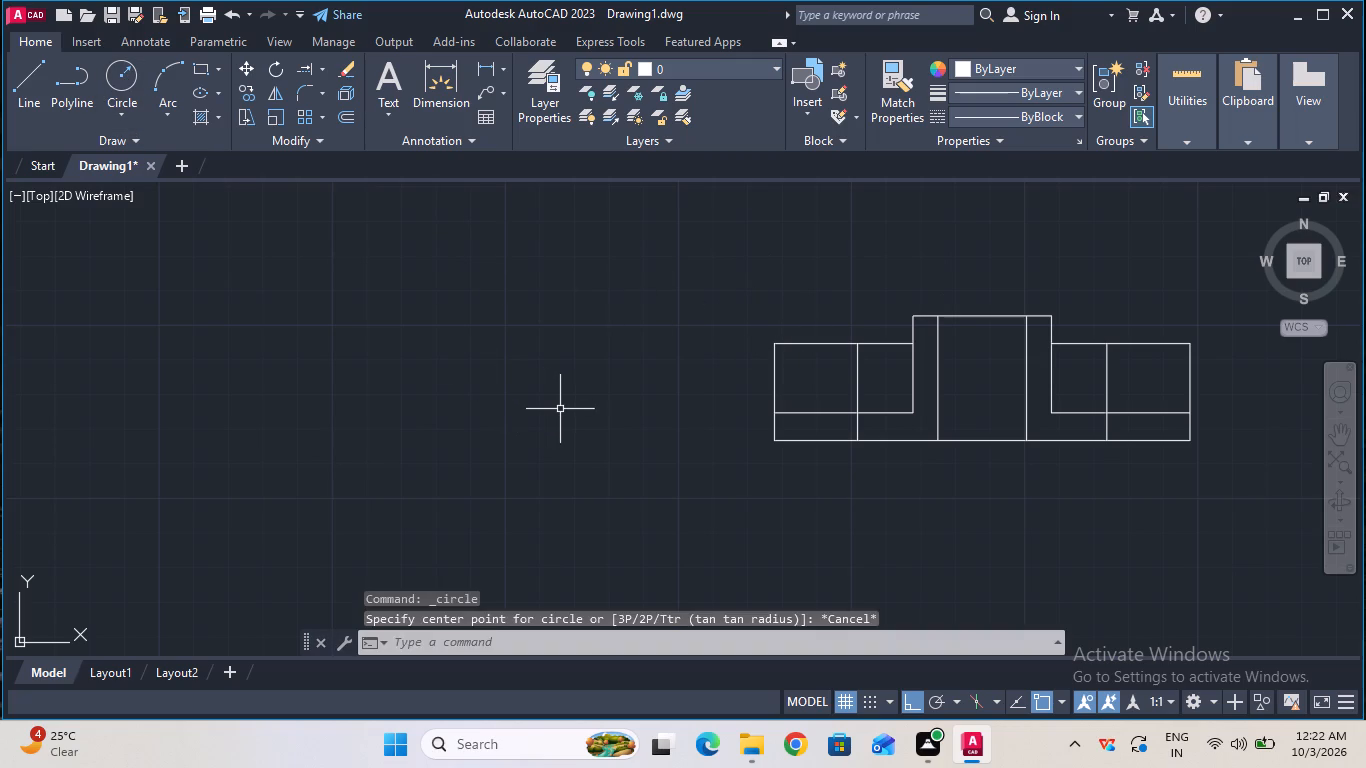
With the CENTER linetype, draw two vertical projection lines from the upper view's outer step edges down to the lower view's base top edge.
{"action": "scroll", "coordinate": [801, 332], "scroll_direction": "down", "scroll_amount": 1, "text": "ctrl"}
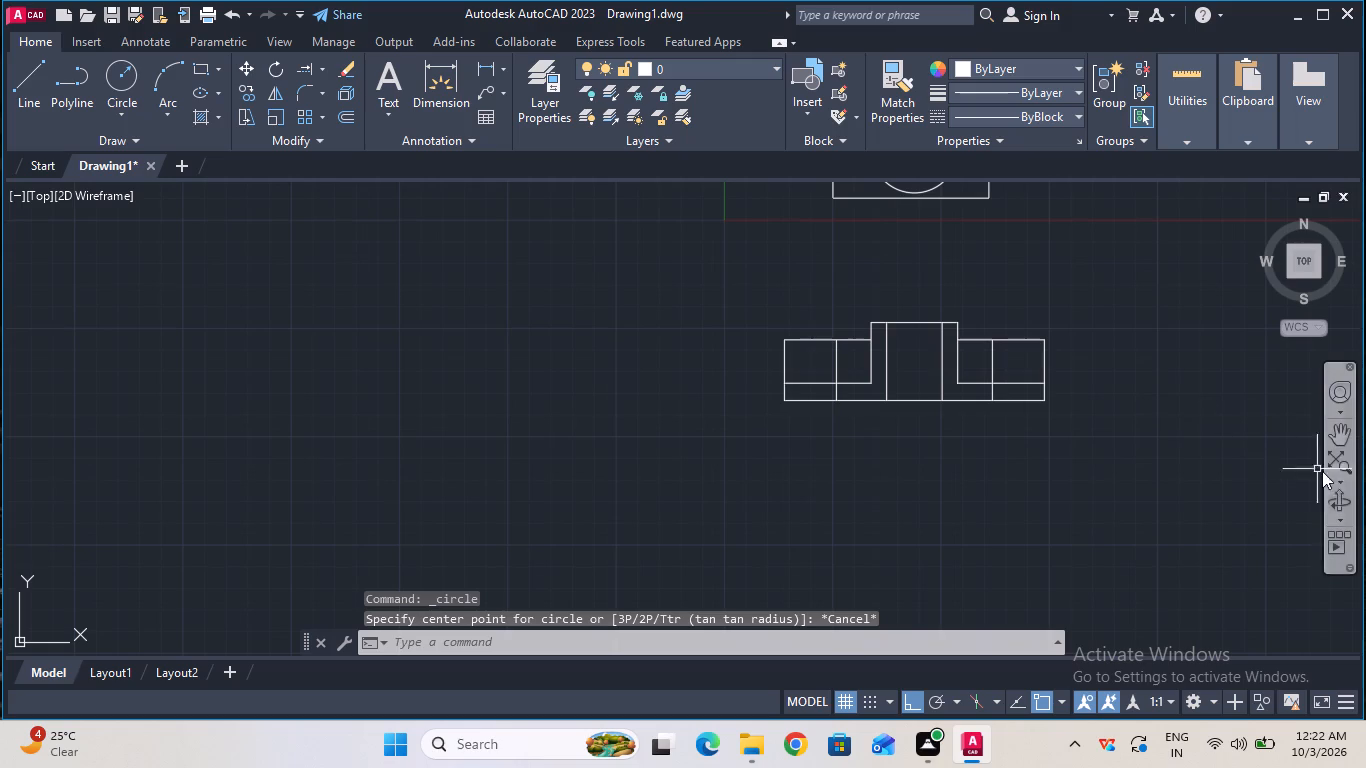
{"action": "left_click", "coordinate": [1328, 438]}
{"action": "left_click_drag", "start_coordinate": [1172, 387], "coordinate": [1220, 525]}
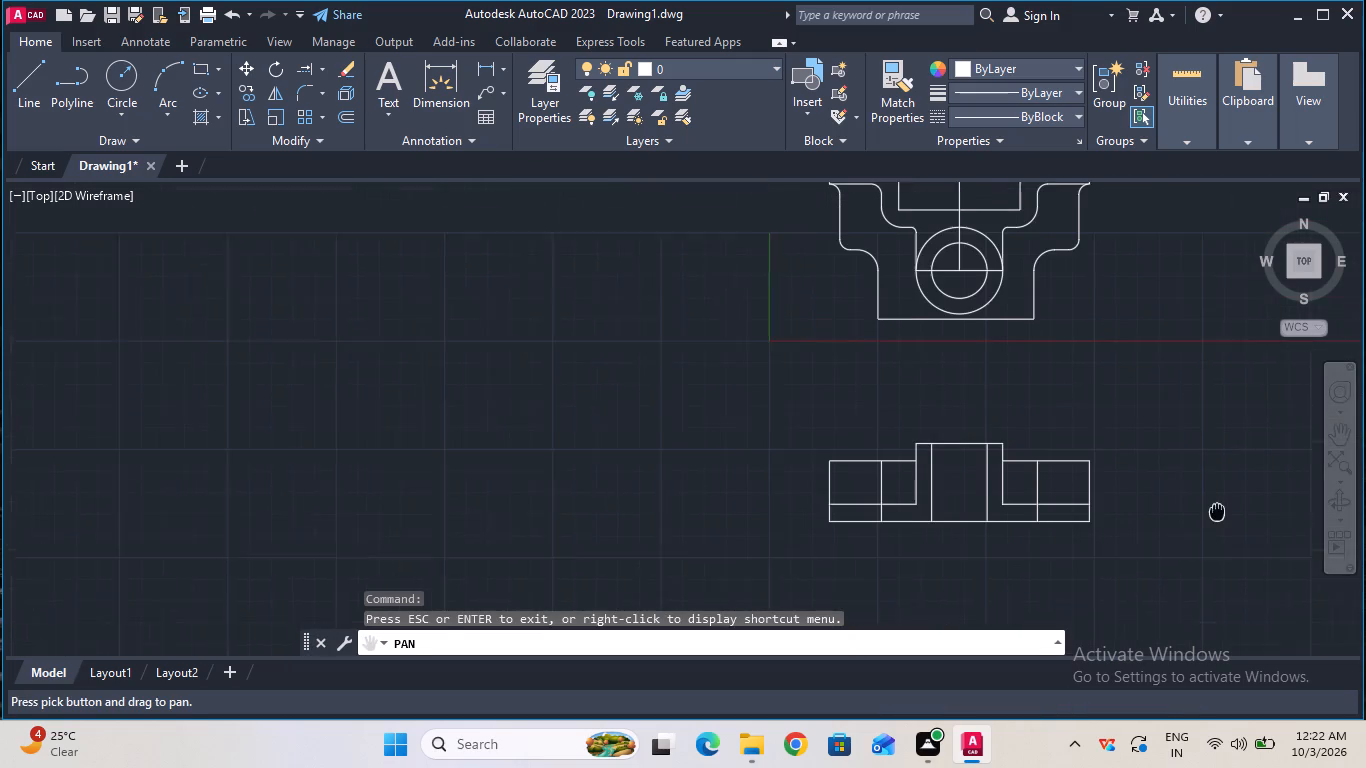
{"action": "left_click_drag", "start_coordinate": [1220, 525], "coordinate": [1220, 530]}
{"action": "key", "text": "Escape"}
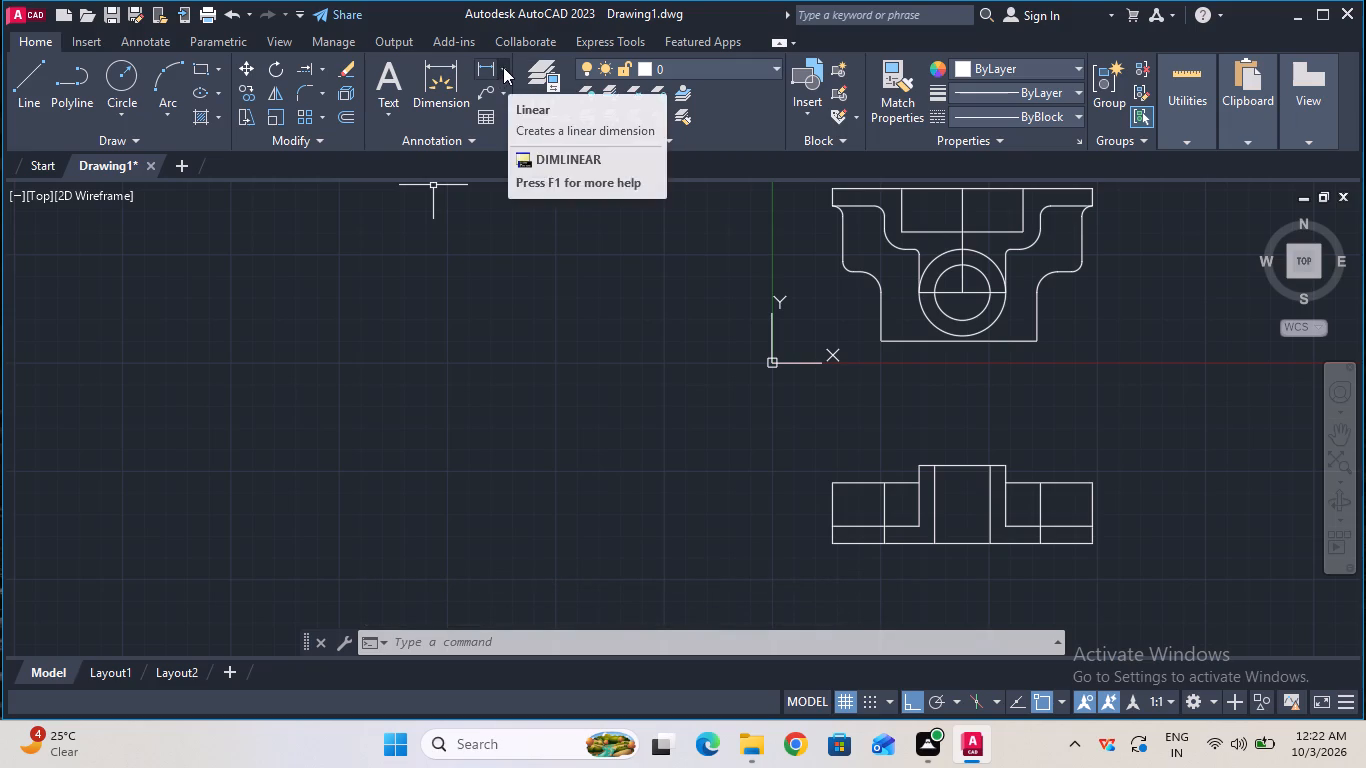
{"action": "left_click", "coordinate": [989, 117]}
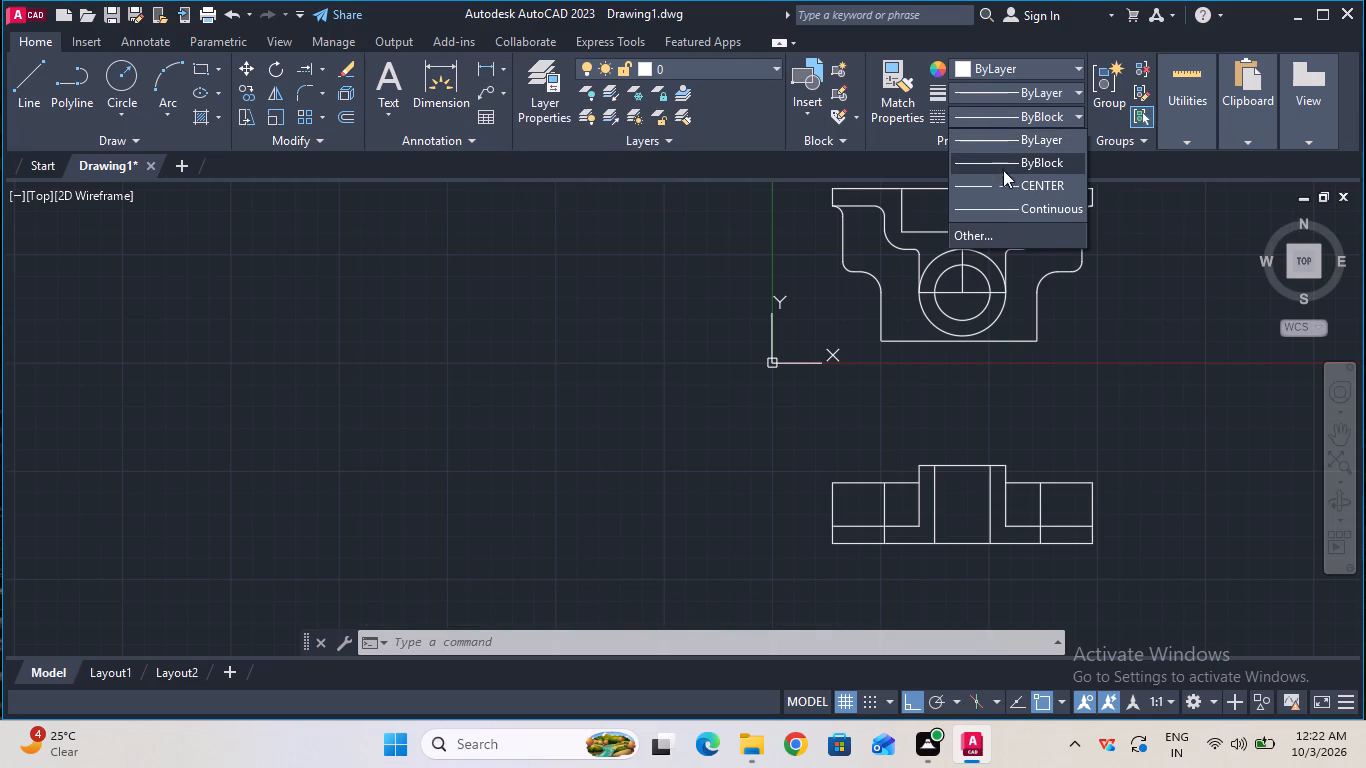
{"action": "left_click", "coordinate": [1006, 180]}
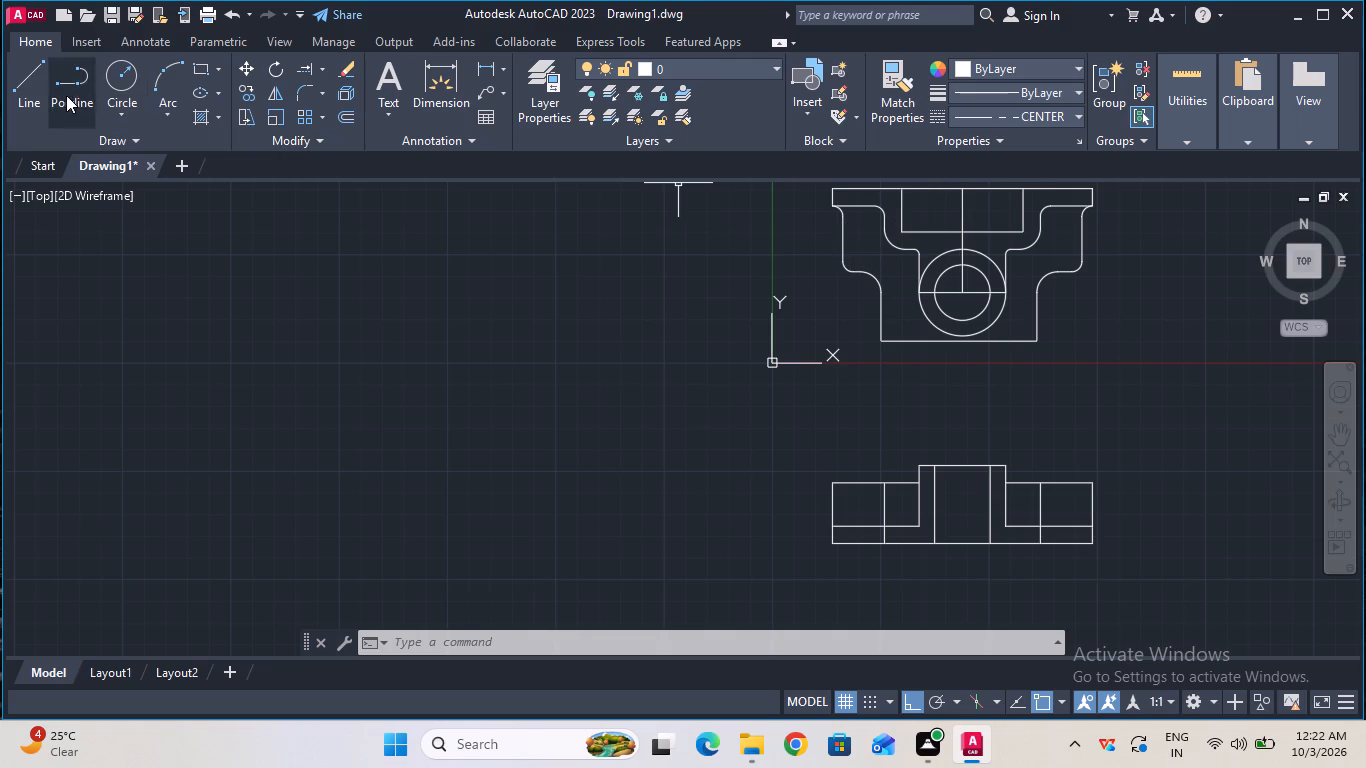
{"action": "left_click", "coordinate": [41, 91]}
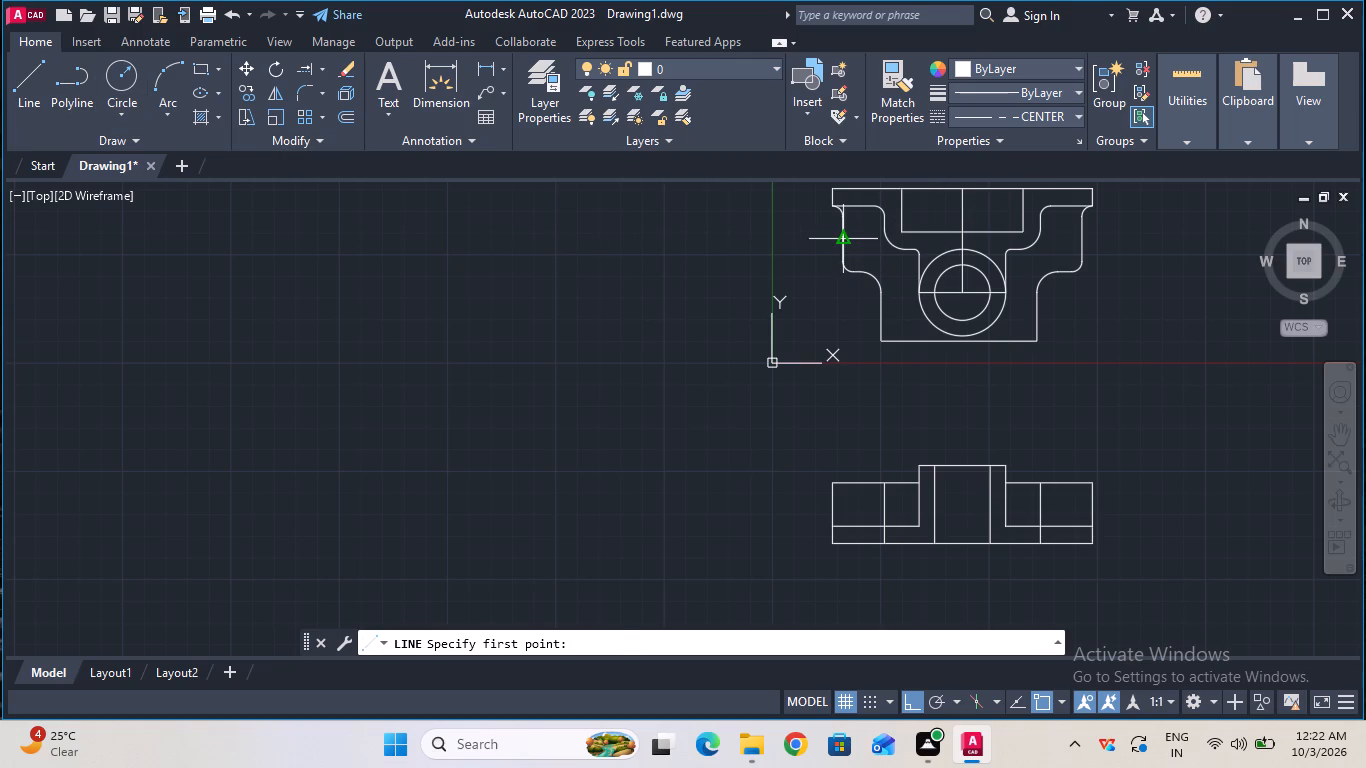
{"action": "left_click", "coordinate": [837, 241]}
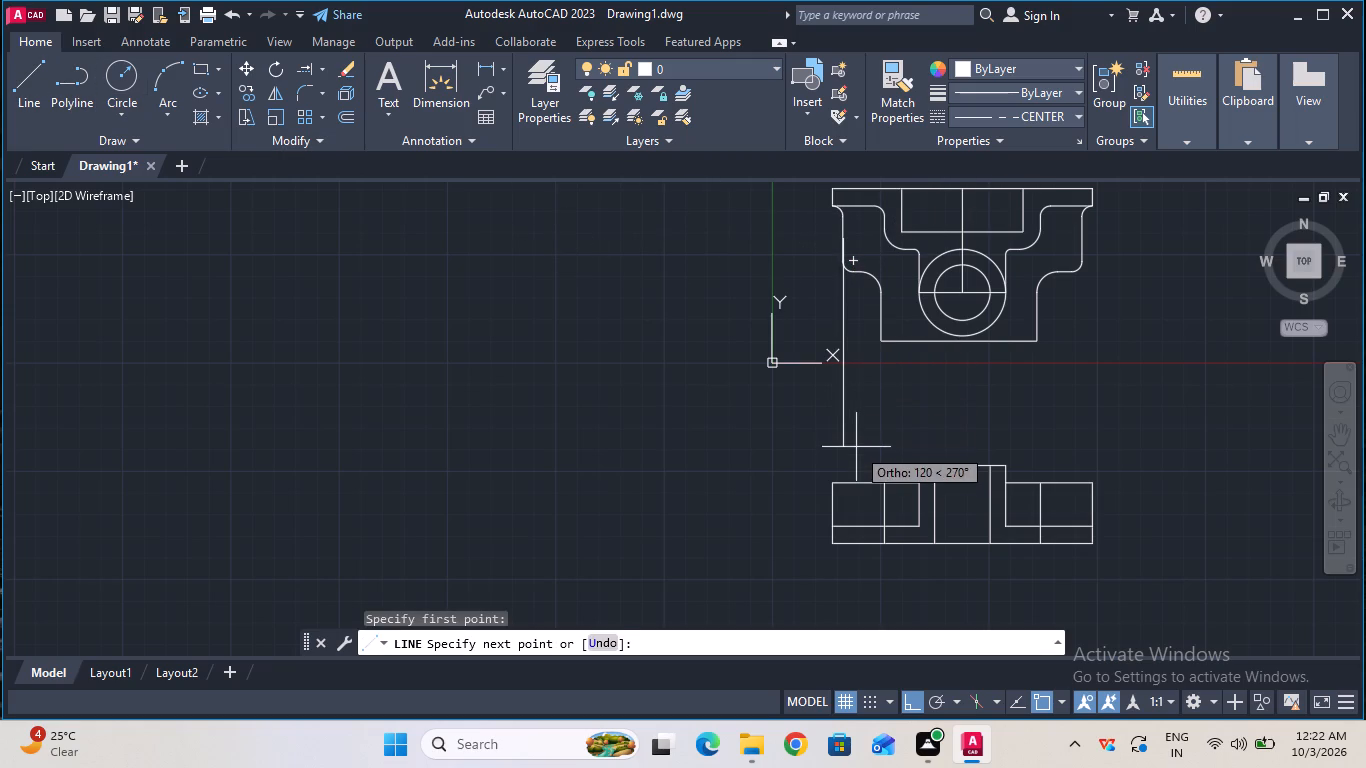
{"action": "left_click", "coordinate": [855, 530]}
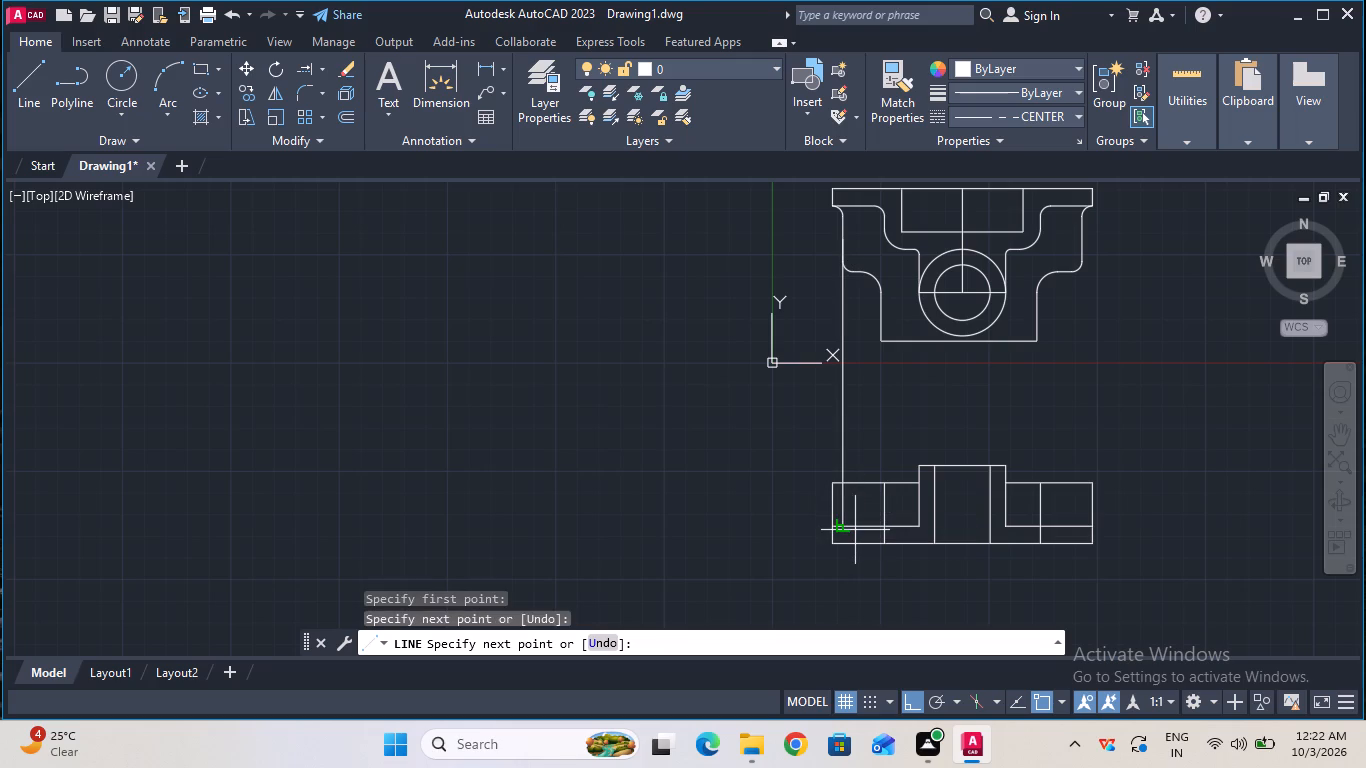
{"action": "key", "text": "Escape"}
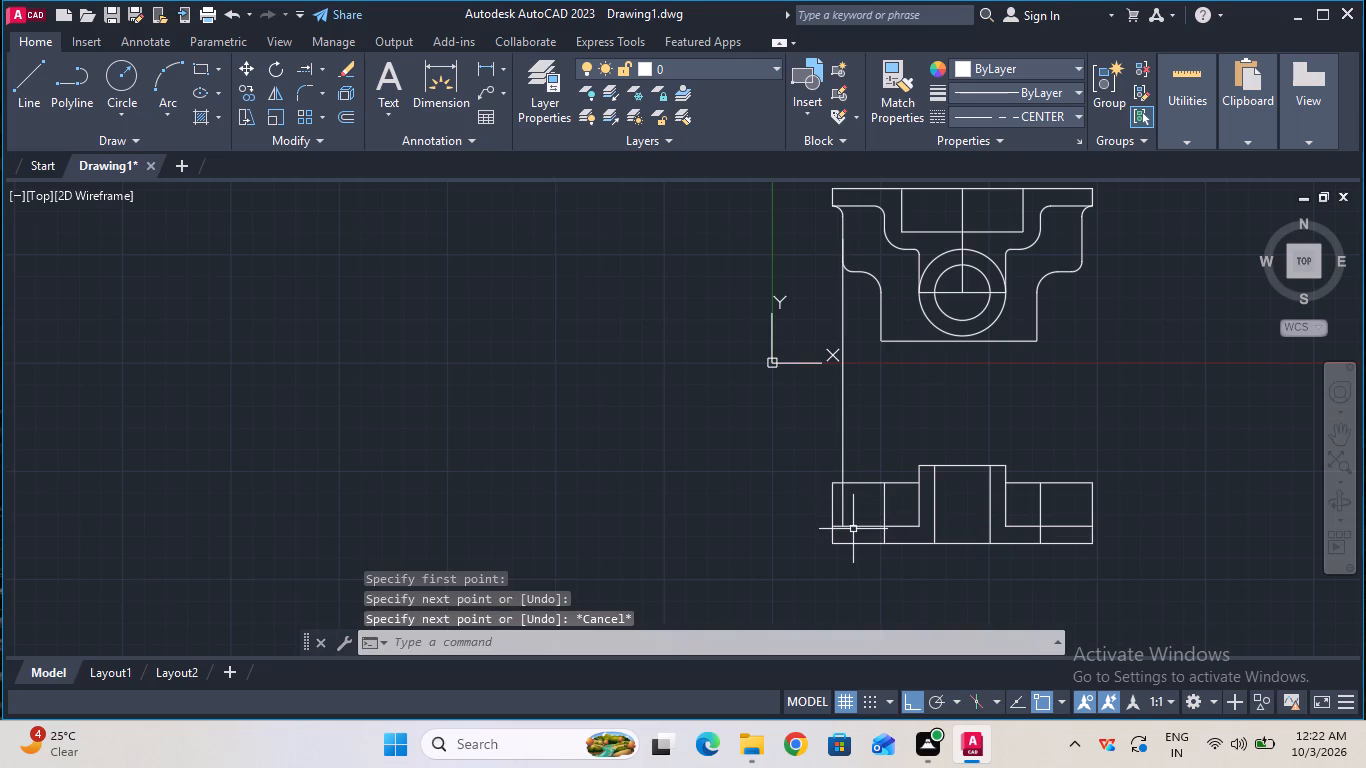
{"action": "left_click", "coordinate": [34, 116]}
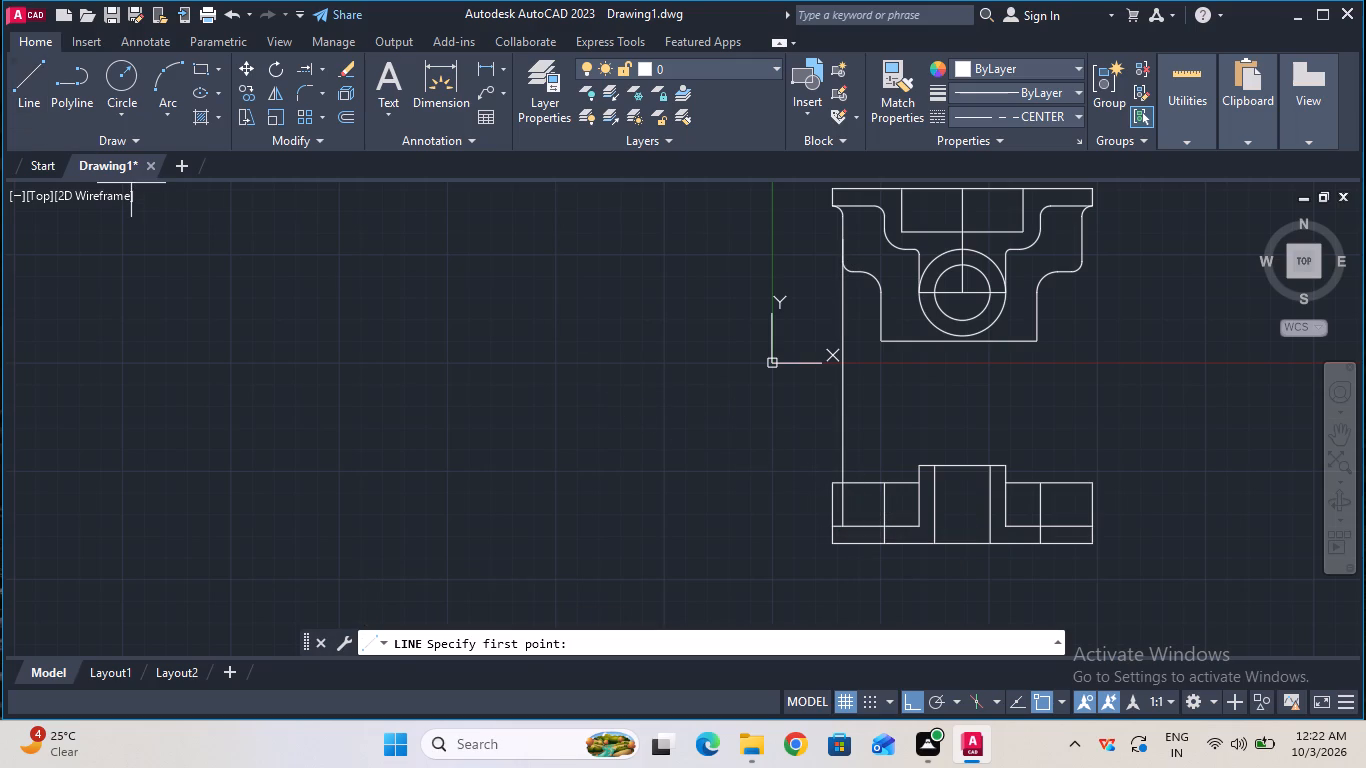
{"action": "left_click", "coordinate": [1081, 238]}
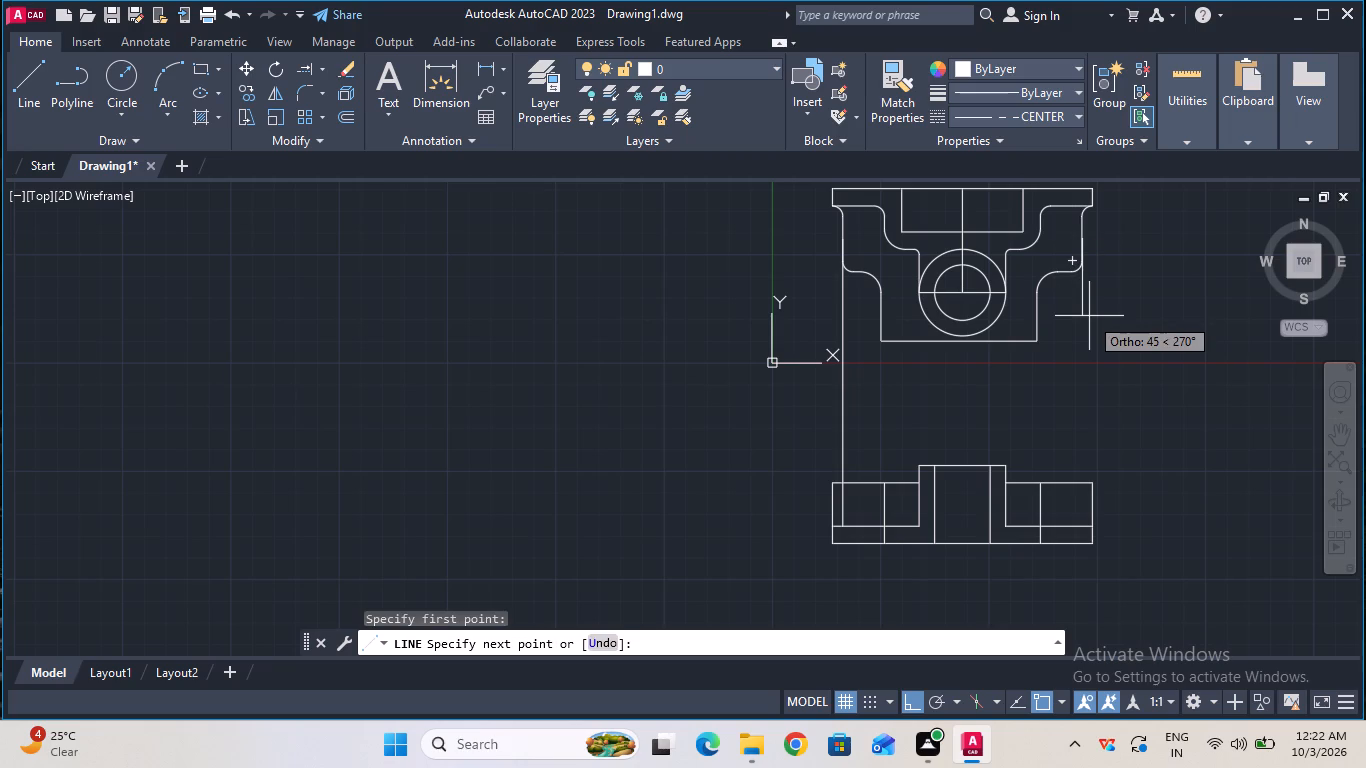
{"action": "left_click", "coordinate": [1083, 527]}
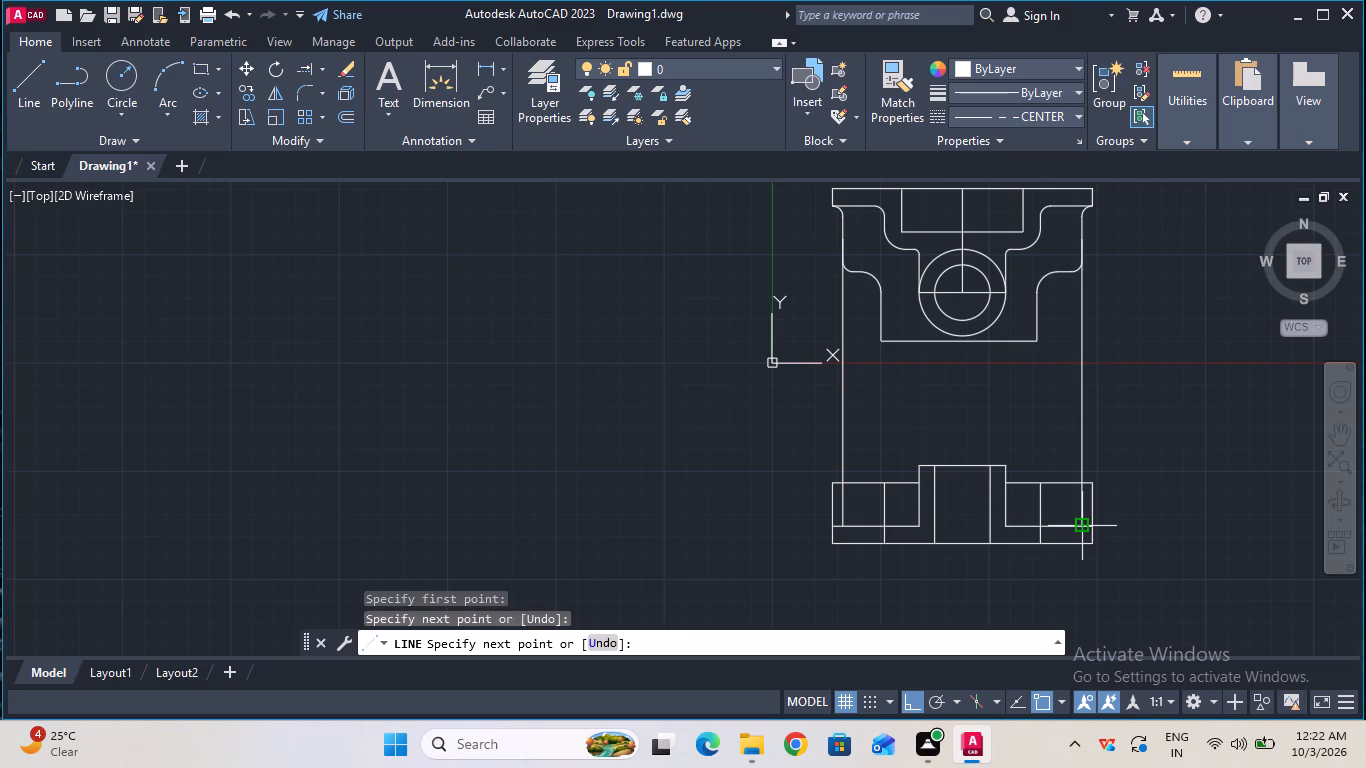
{"action": "key", "text": "Escape"}
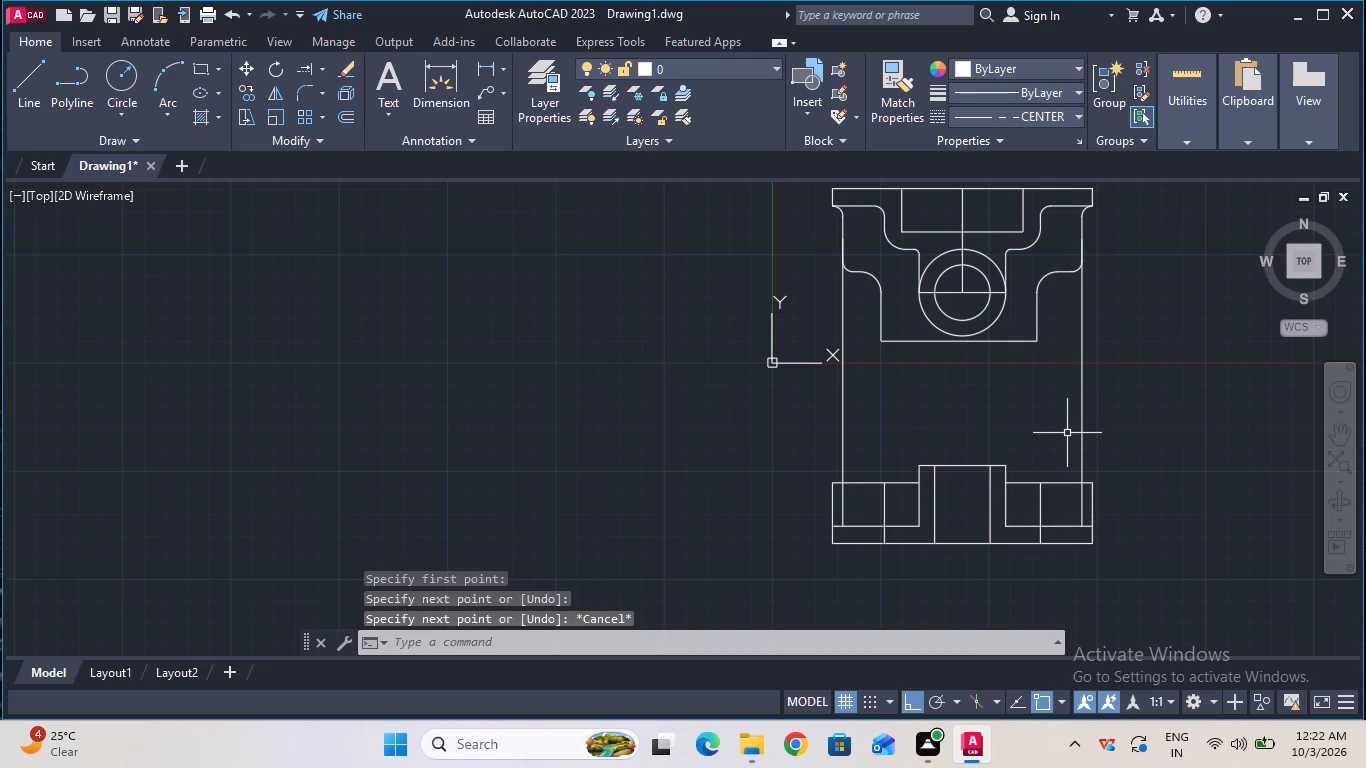
With the ByBlock linetype, draw a short vertical line from each projection line's lower end to the base's bottom edge.
{"action": "scroll", "coordinate": [1067, 433], "scroll_direction": "up", "scroll_amount": 1, "text": "ctrl"}
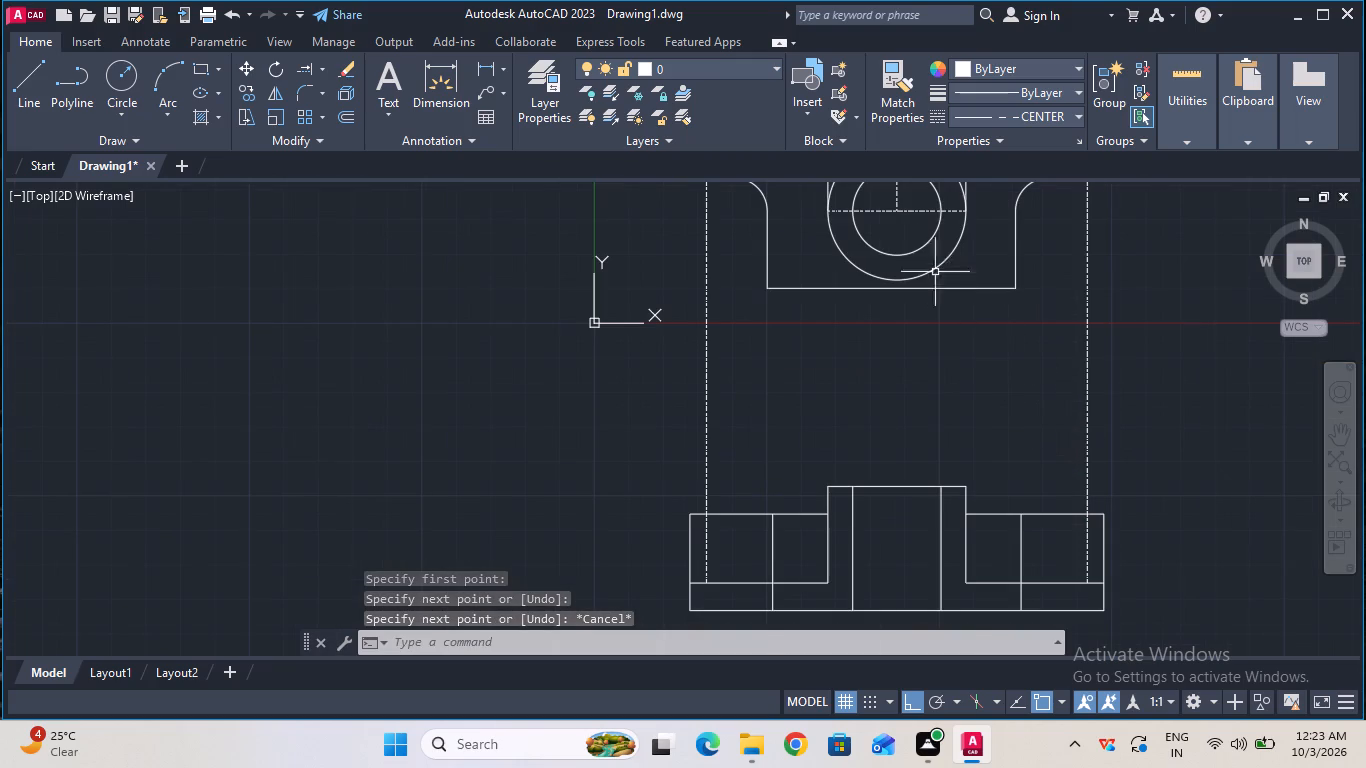
{"action": "left_click", "coordinate": [1019, 118]}
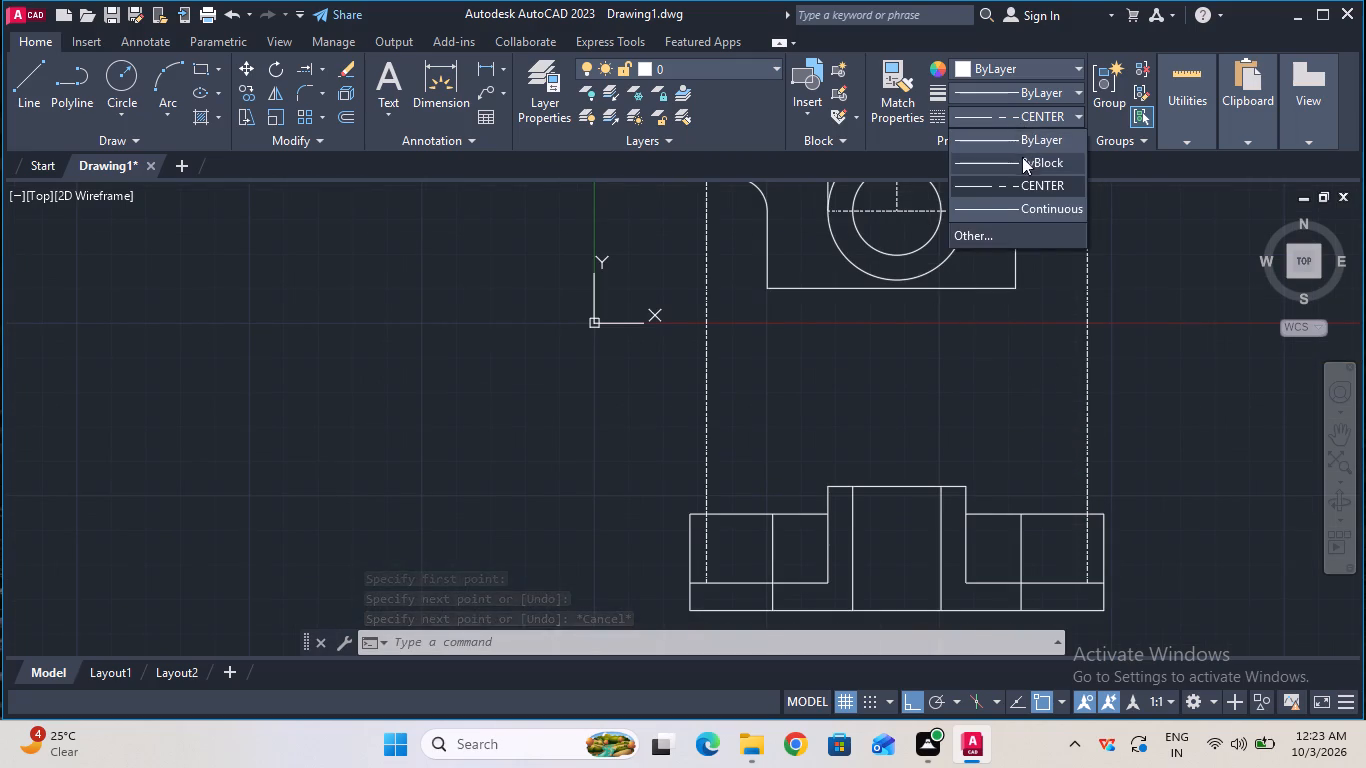
{"action": "double_click", "coordinate": [1022, 159]}
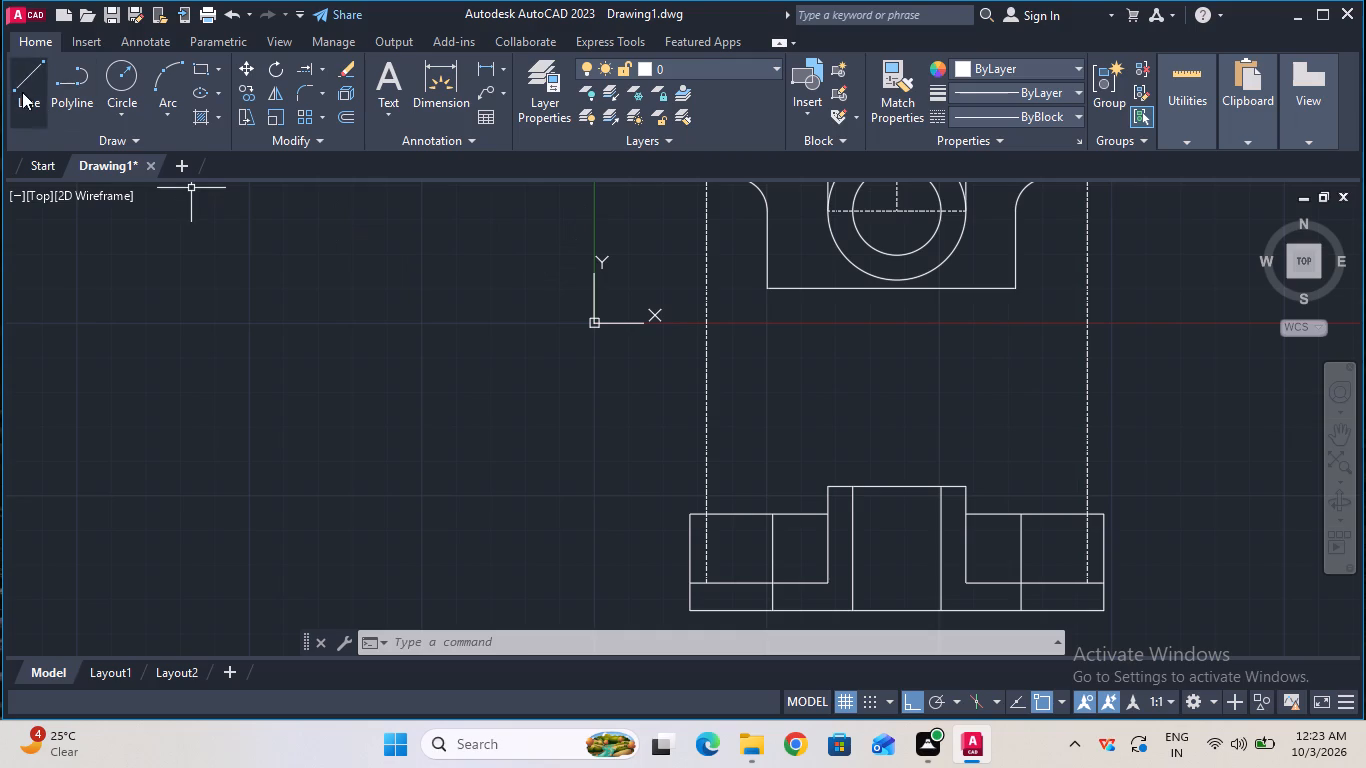
{"action": "left_click", "coordinate": [21, 91]}
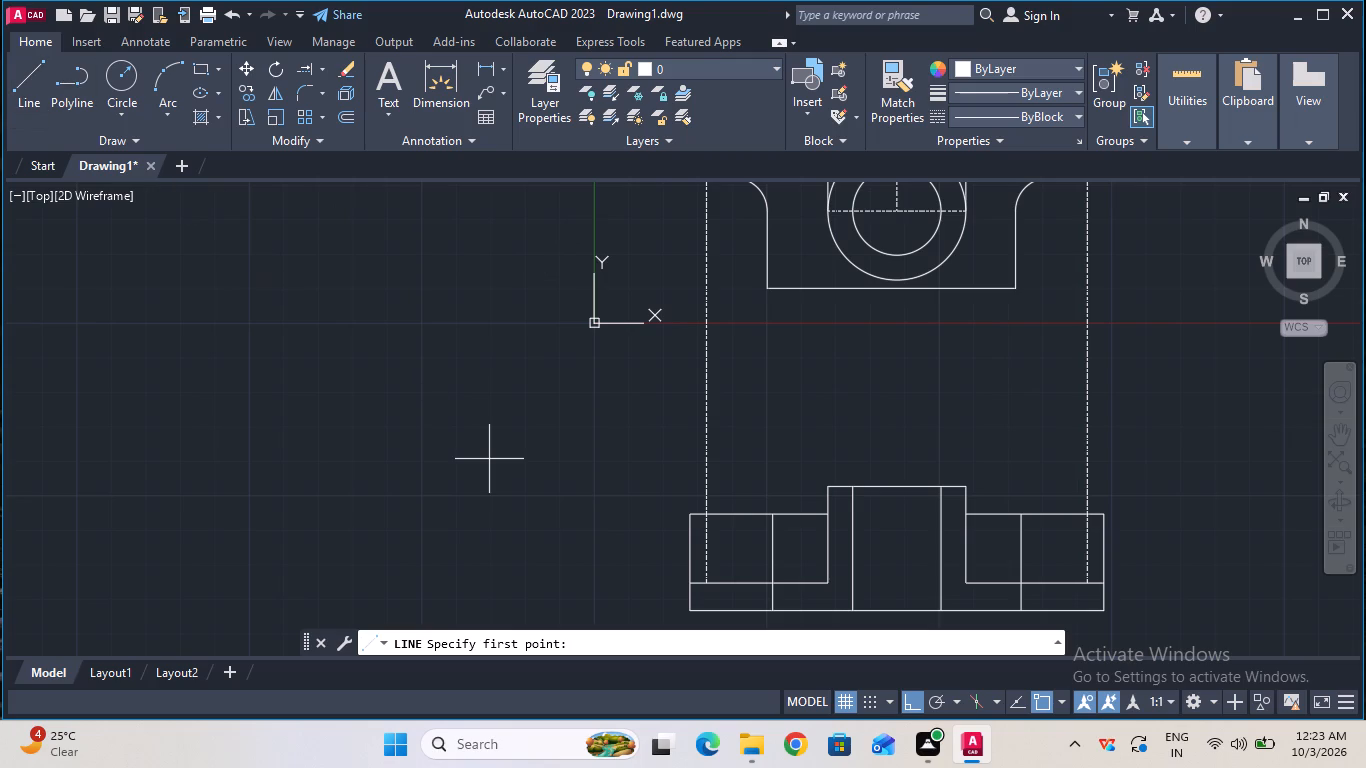
{"action": "left_click", "coordinate": [709, 581]}
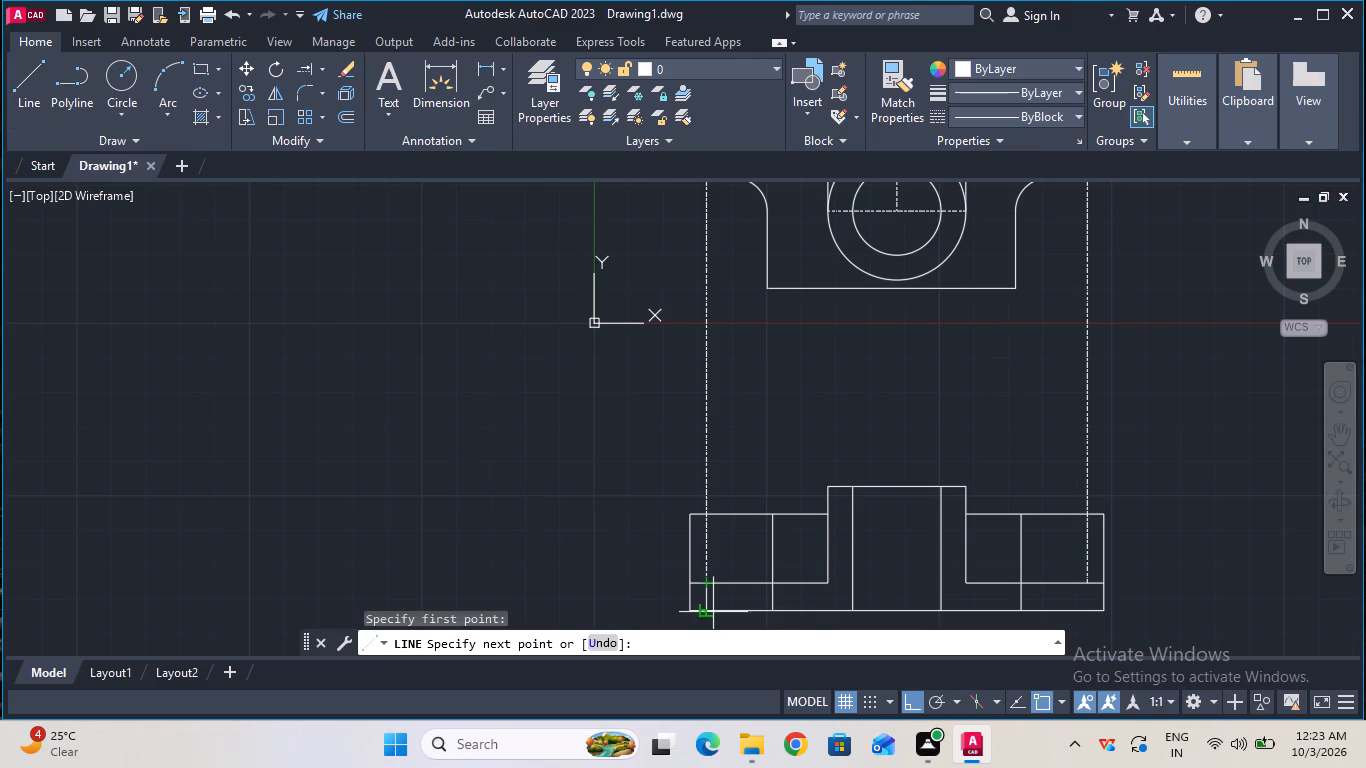
{"action": "left_click", "coordinate": [713, 613]}
{"action": "key", "text": "Escape"}
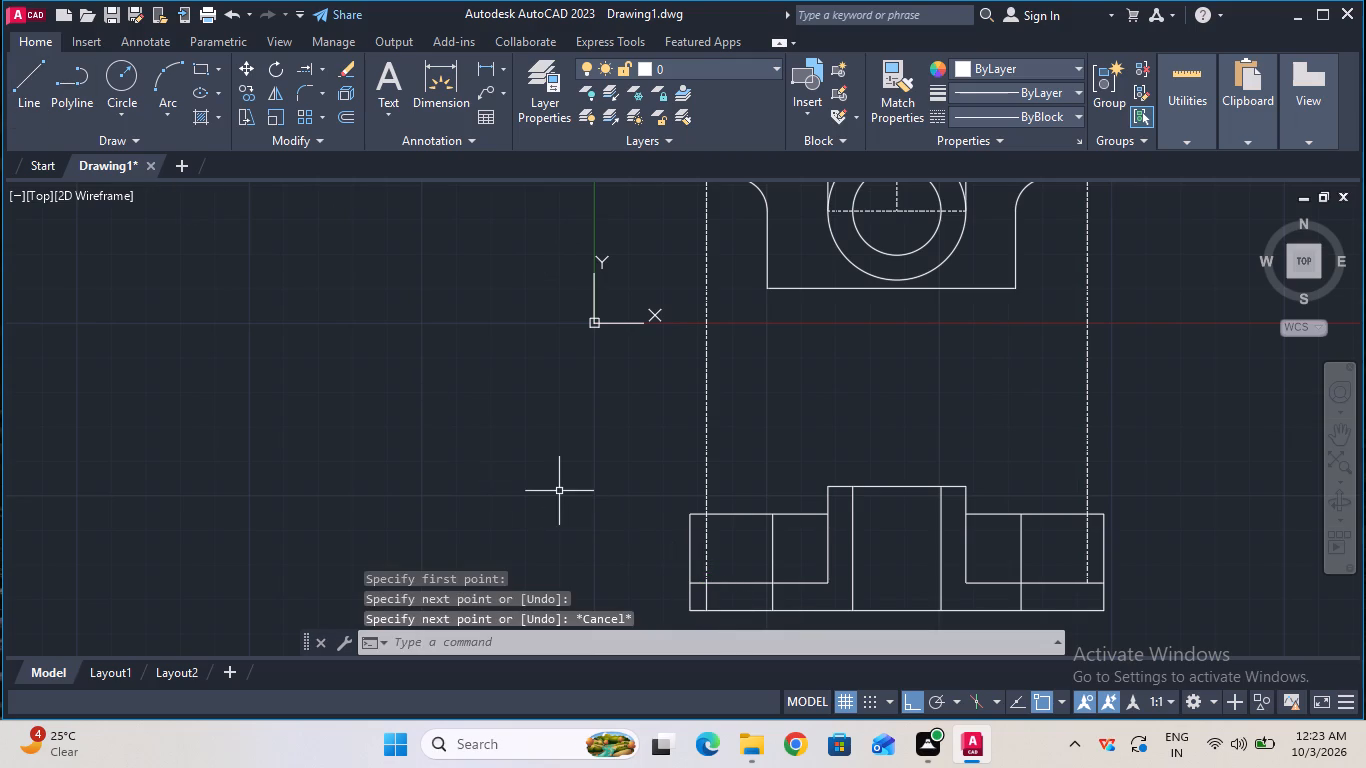
{"action": "left_click", "coordinate": [21, 114]}
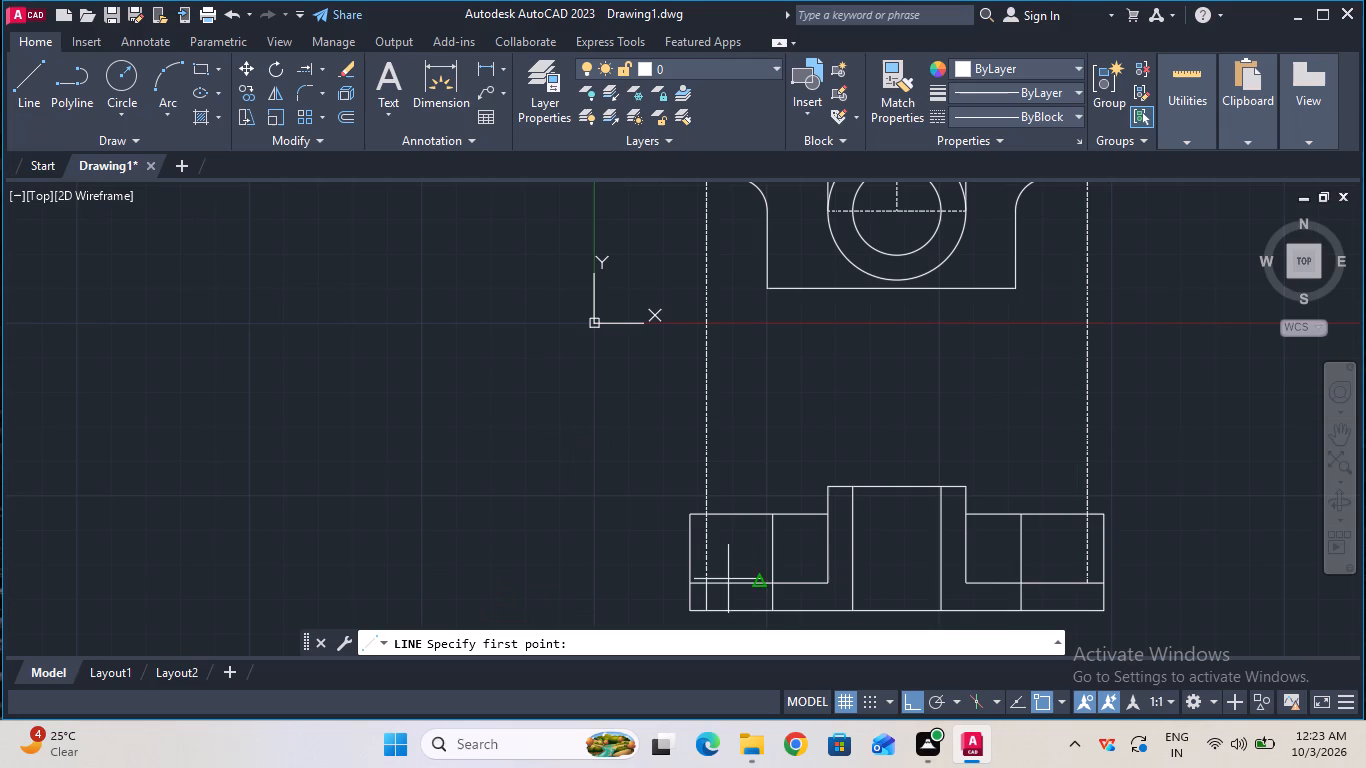
{"action": "left_click", "coordinate": [1085, 587]}
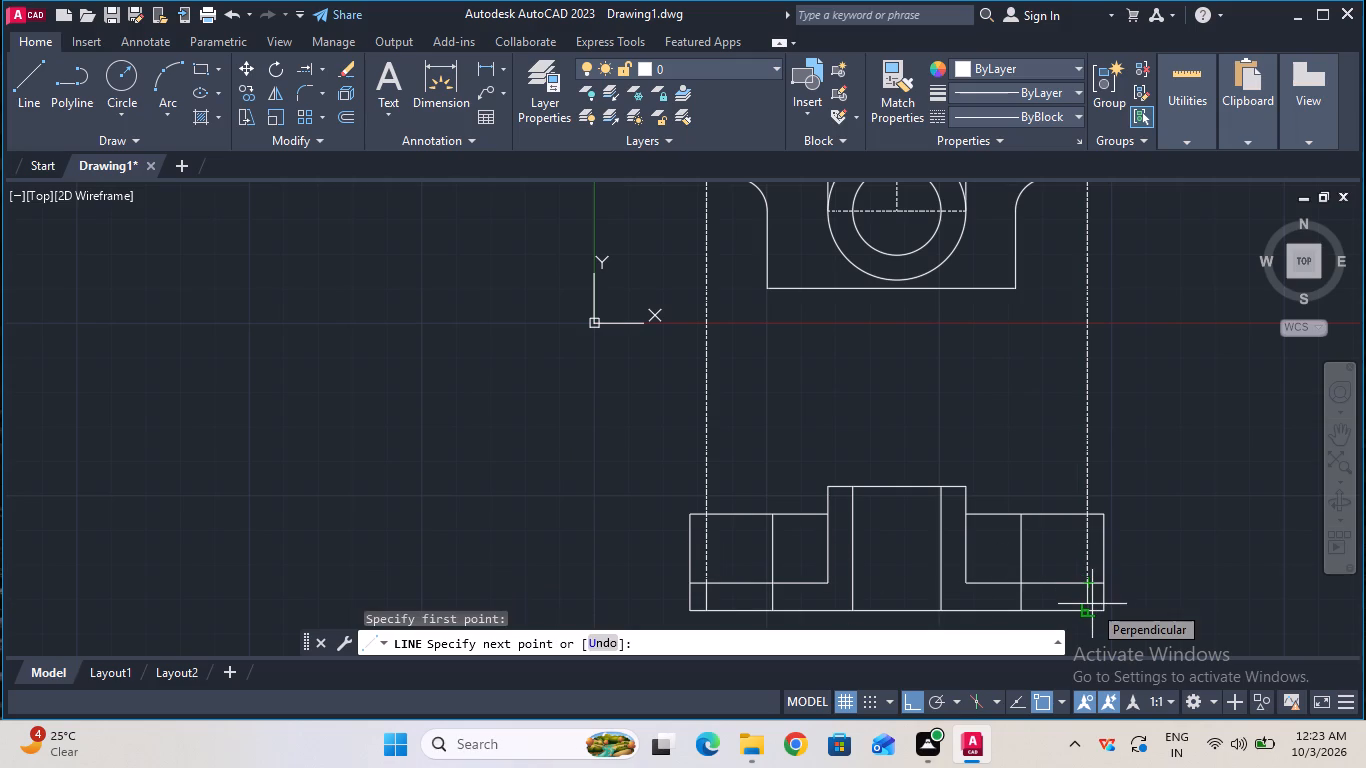
{"action": "left_click", "coordinate": [1092, 608]}
{"action": "key", "text": "Escape"}
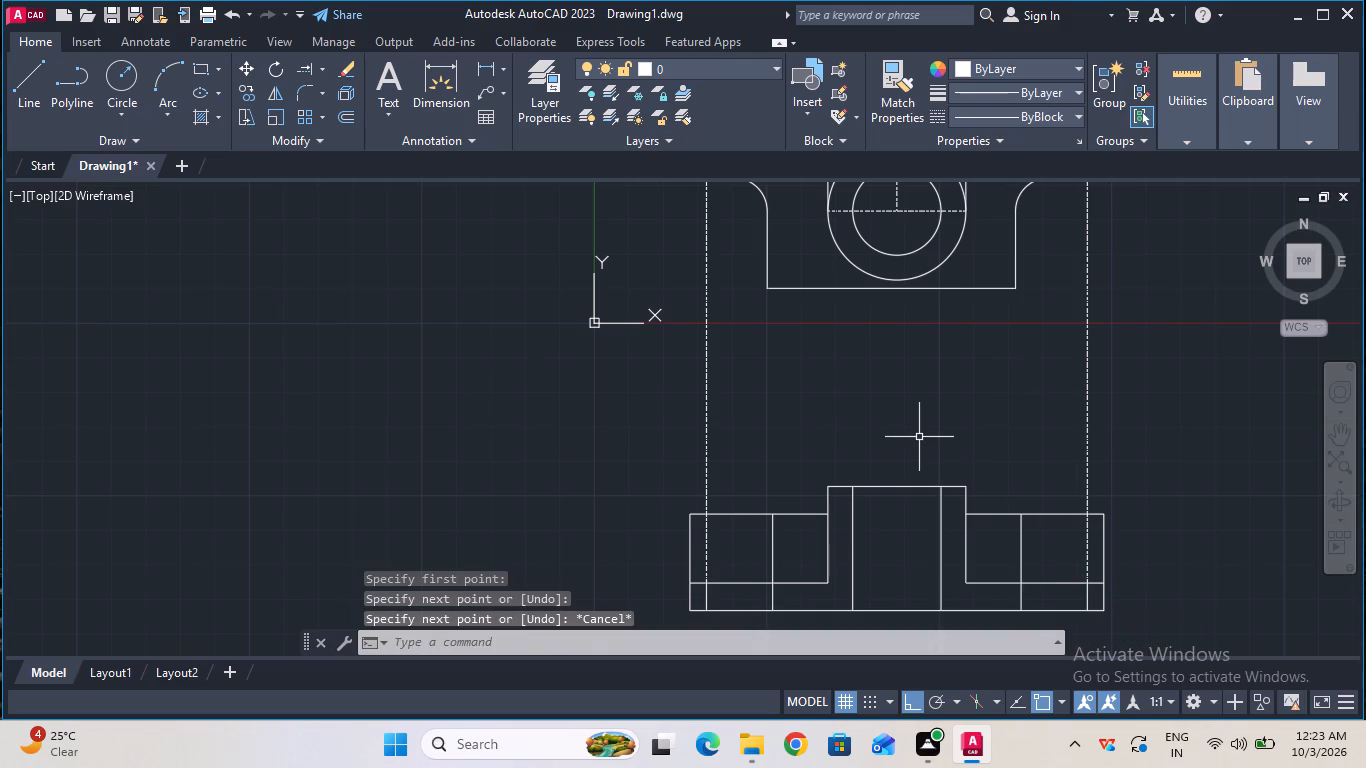
Erase the two vertical center-type projection lines running between the outer step edges and the lower view.
{"action": "double_click", "coordinate": [342, 76]}
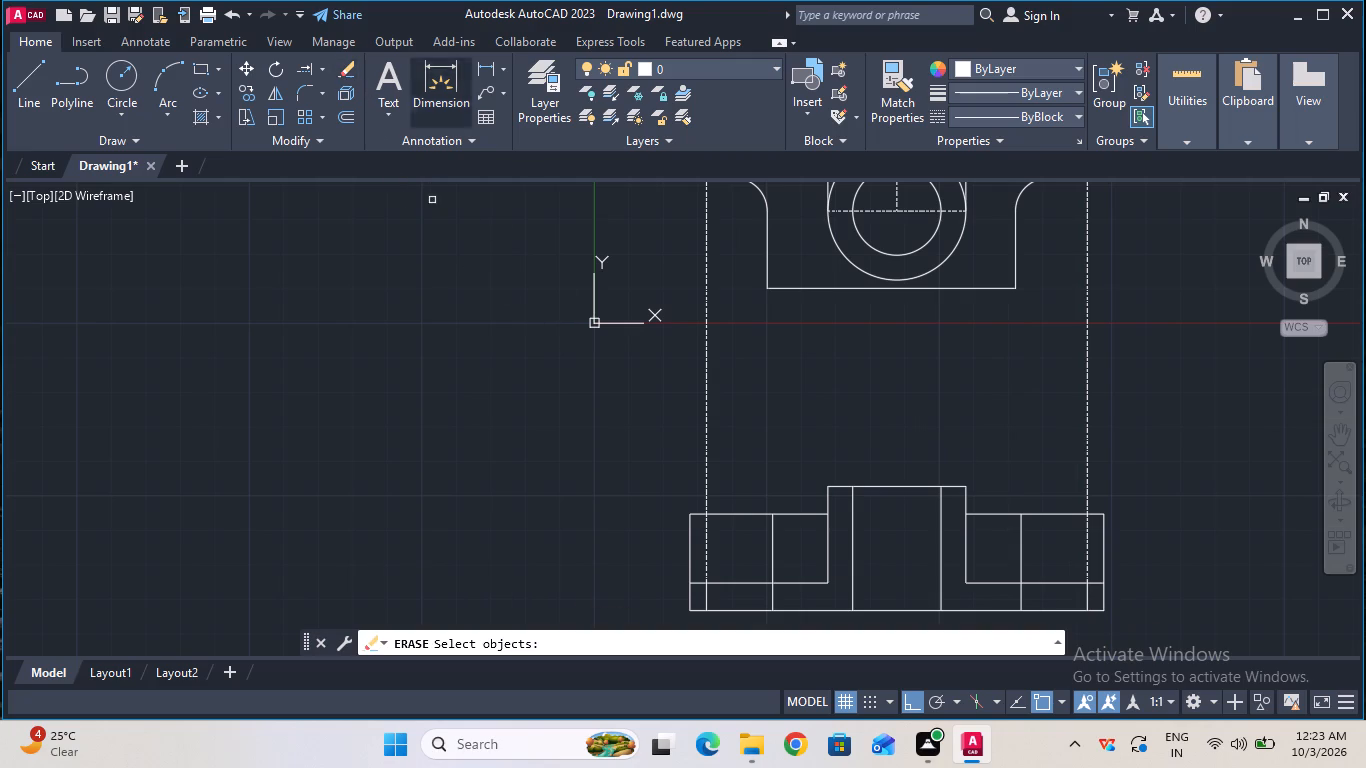
{"action": "left_click", "coordinate": [708, 323]}
{"action": "key", "text": "Return"}
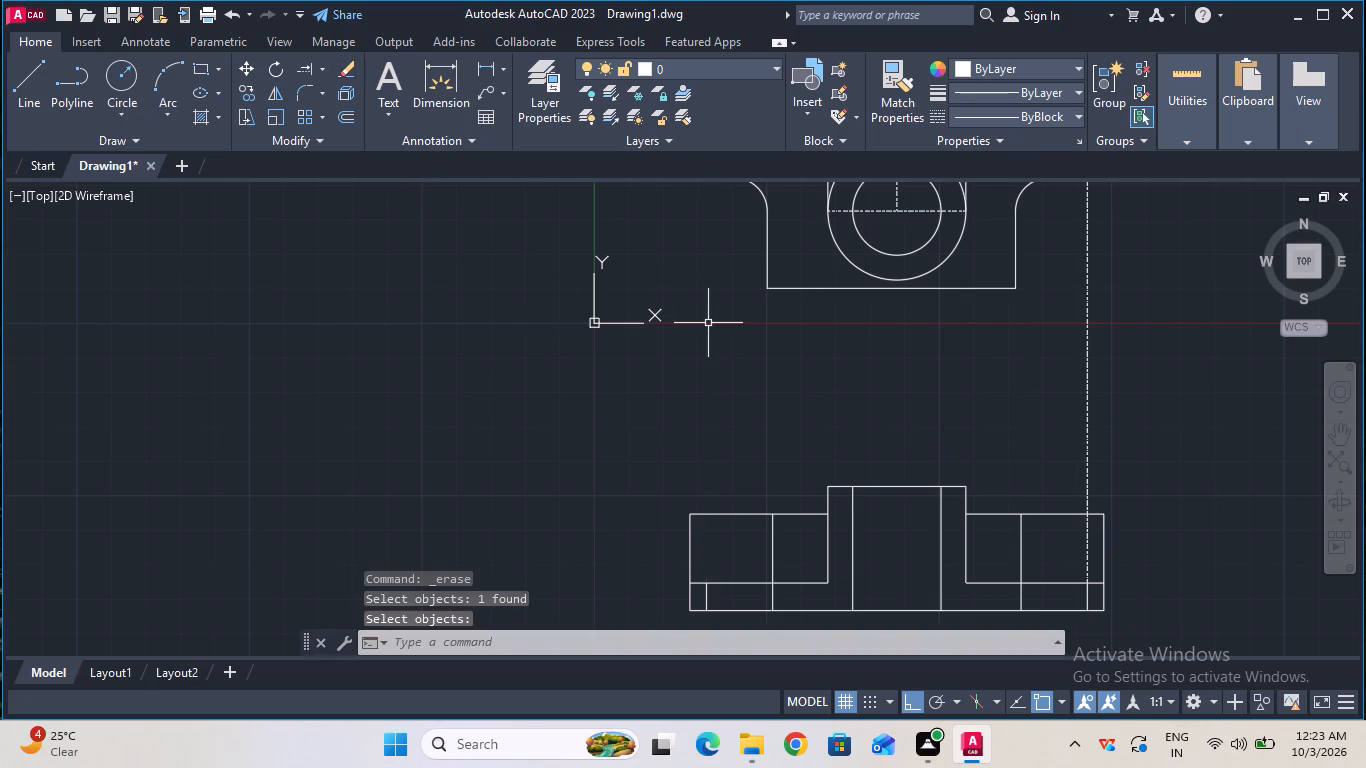
{"action": "left_click", "coordinate": [357, 79]}
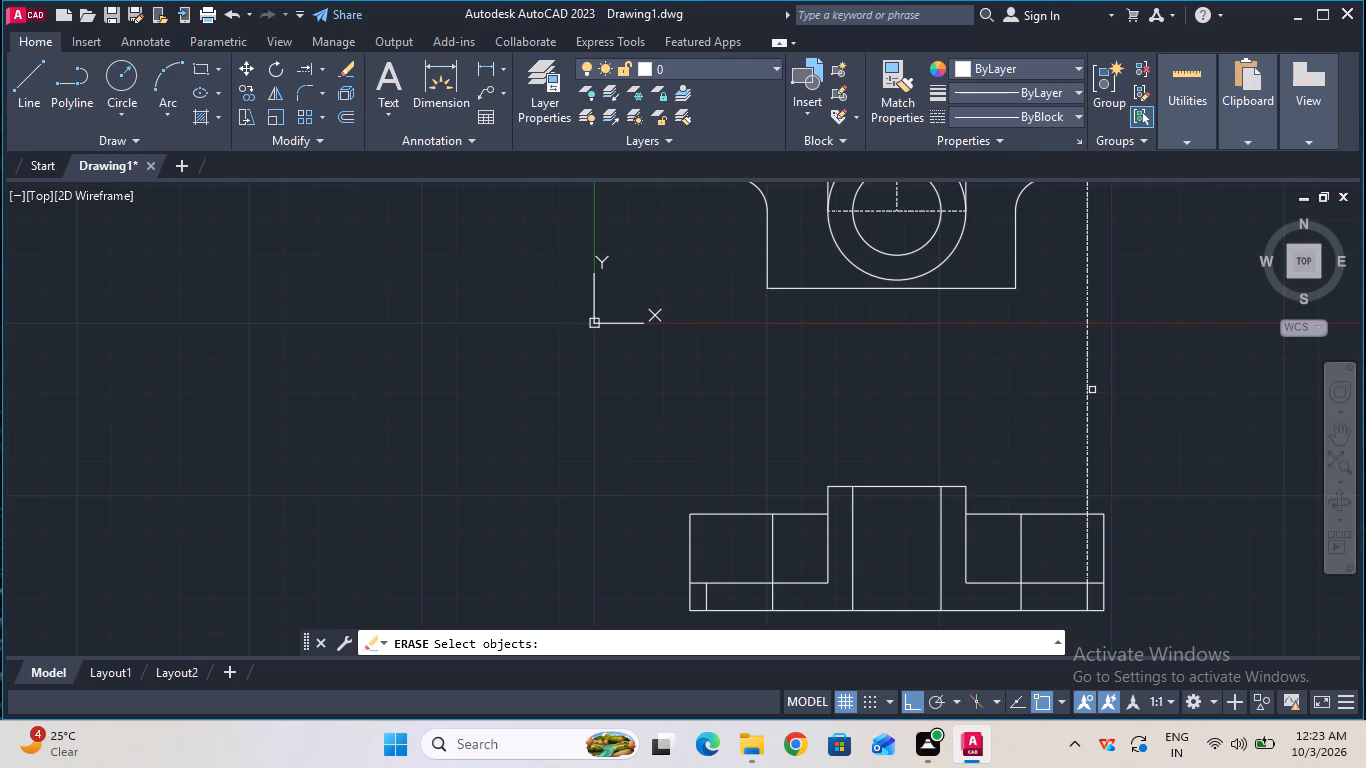
{"action": "left_click", "coordinate": [1090, 390]}
{"action": "key", "text": "Return"}
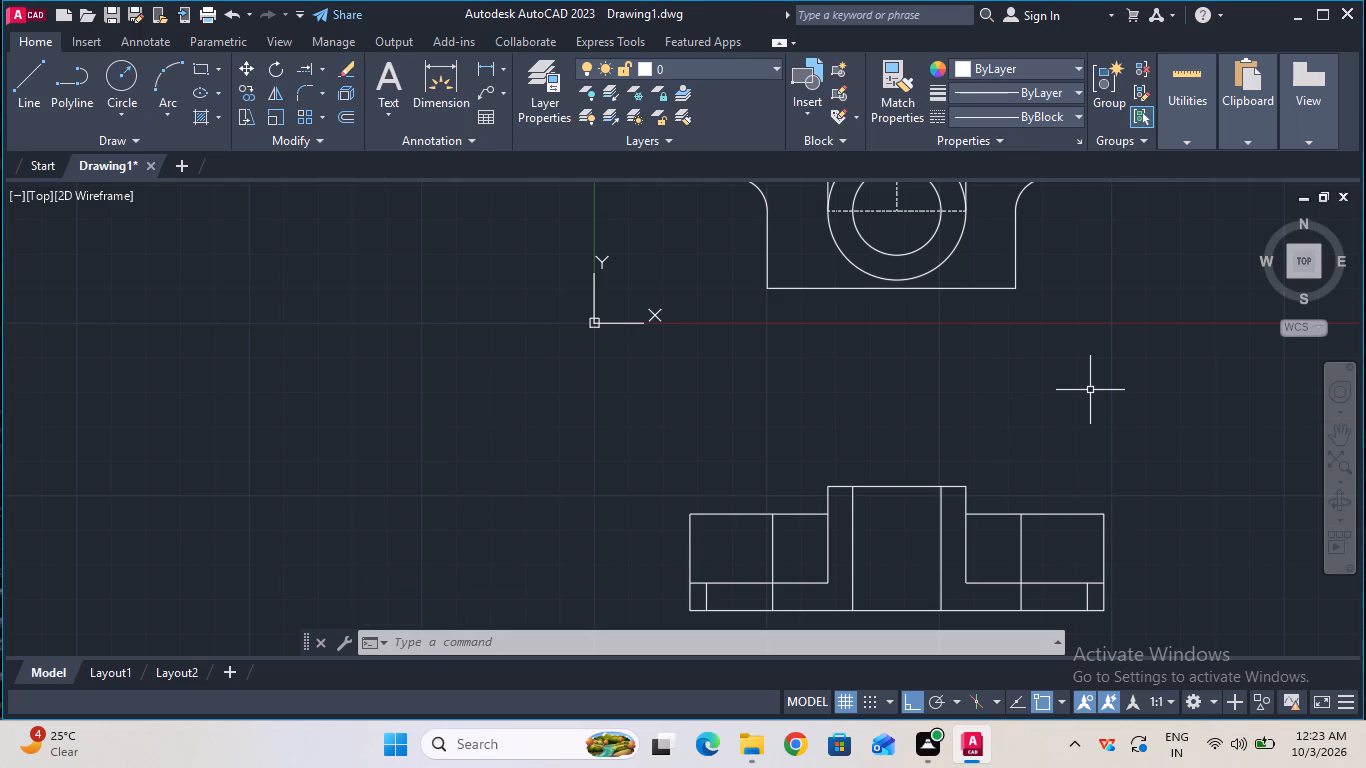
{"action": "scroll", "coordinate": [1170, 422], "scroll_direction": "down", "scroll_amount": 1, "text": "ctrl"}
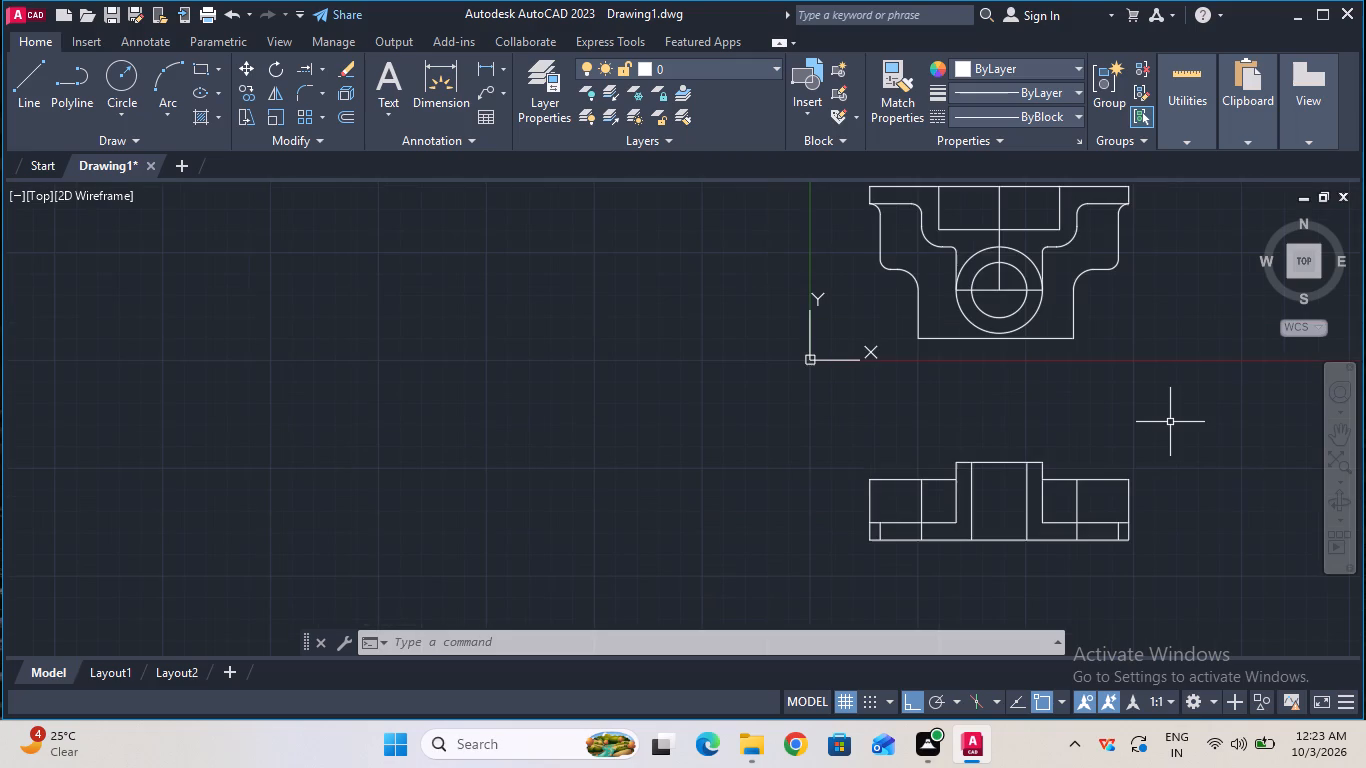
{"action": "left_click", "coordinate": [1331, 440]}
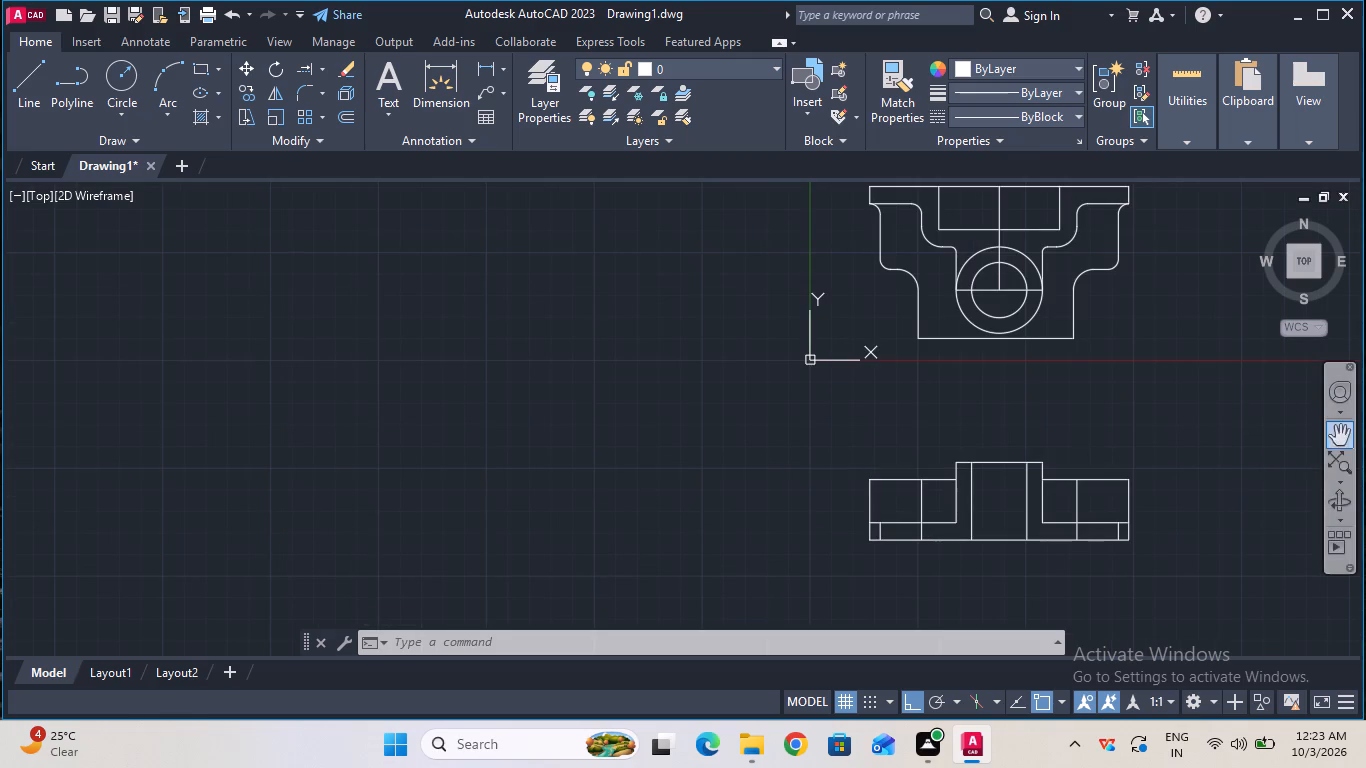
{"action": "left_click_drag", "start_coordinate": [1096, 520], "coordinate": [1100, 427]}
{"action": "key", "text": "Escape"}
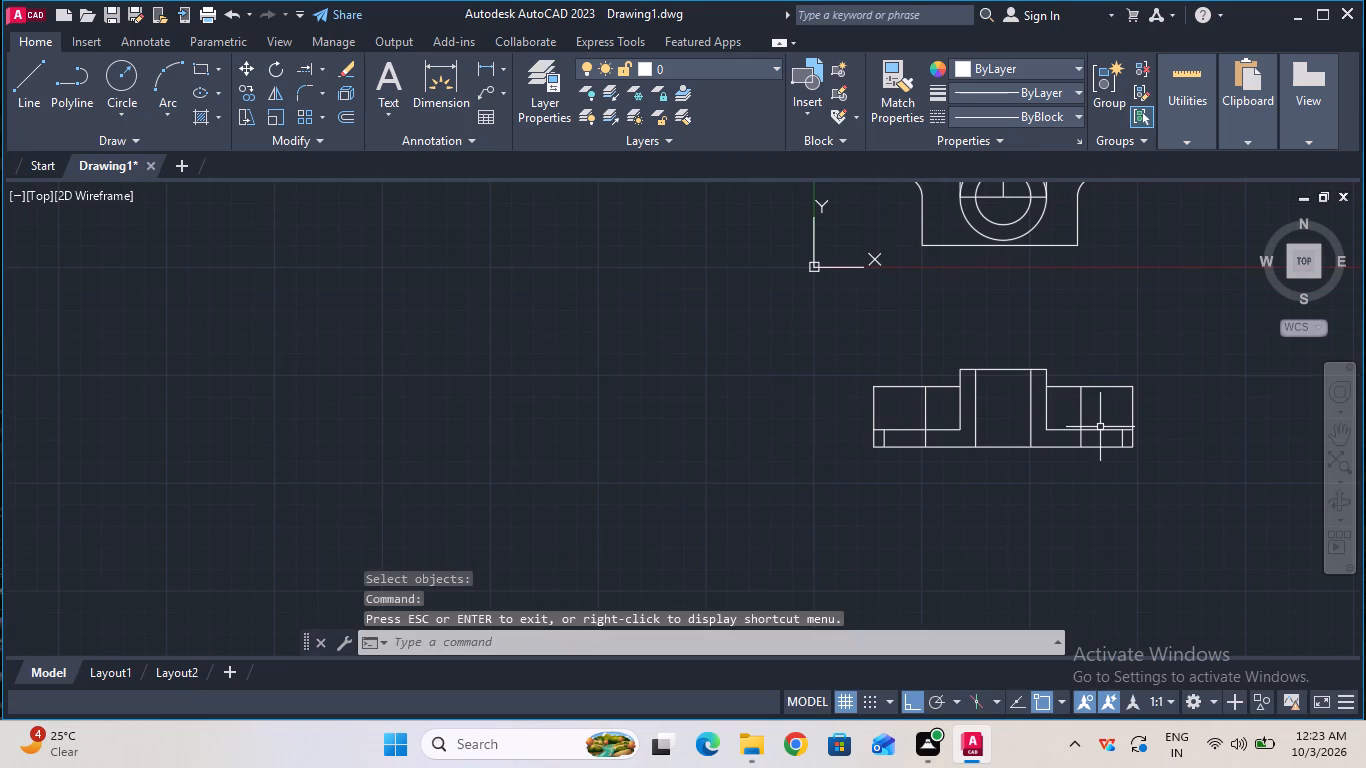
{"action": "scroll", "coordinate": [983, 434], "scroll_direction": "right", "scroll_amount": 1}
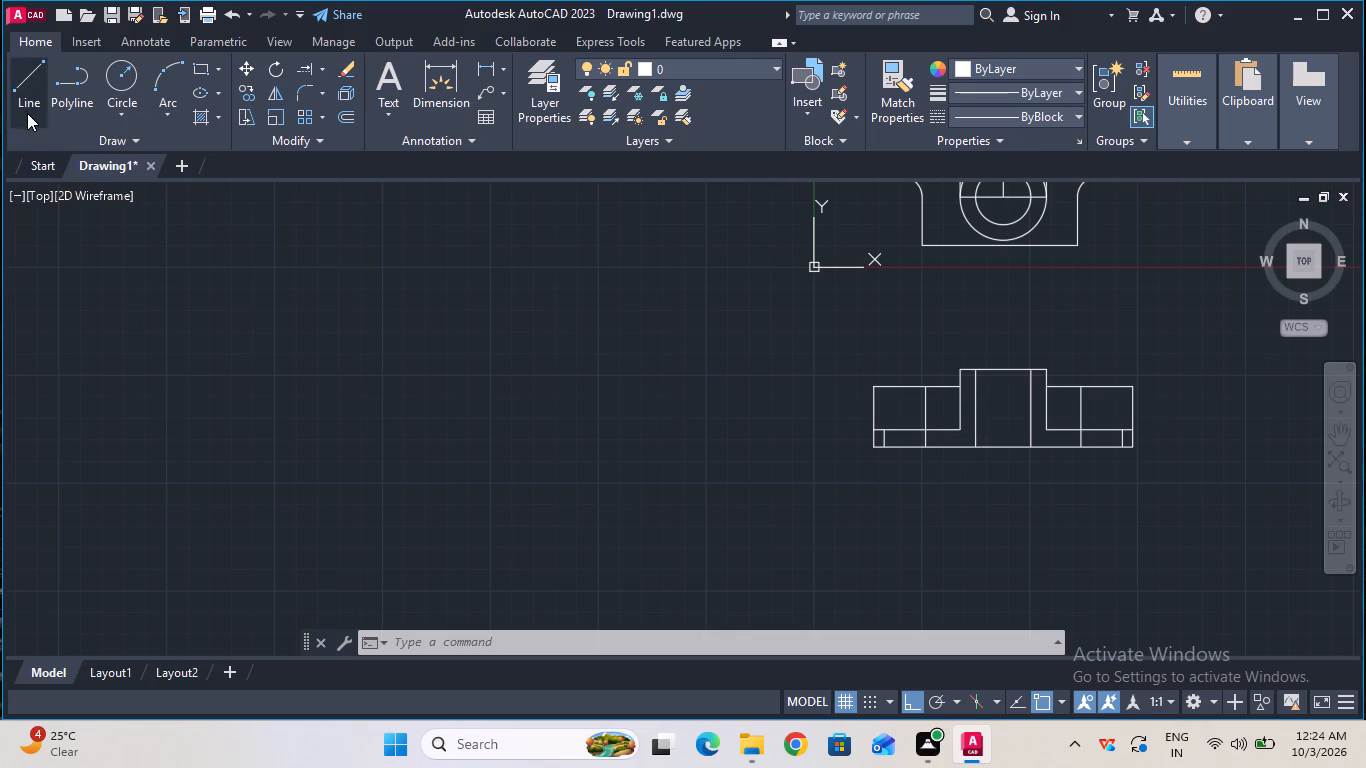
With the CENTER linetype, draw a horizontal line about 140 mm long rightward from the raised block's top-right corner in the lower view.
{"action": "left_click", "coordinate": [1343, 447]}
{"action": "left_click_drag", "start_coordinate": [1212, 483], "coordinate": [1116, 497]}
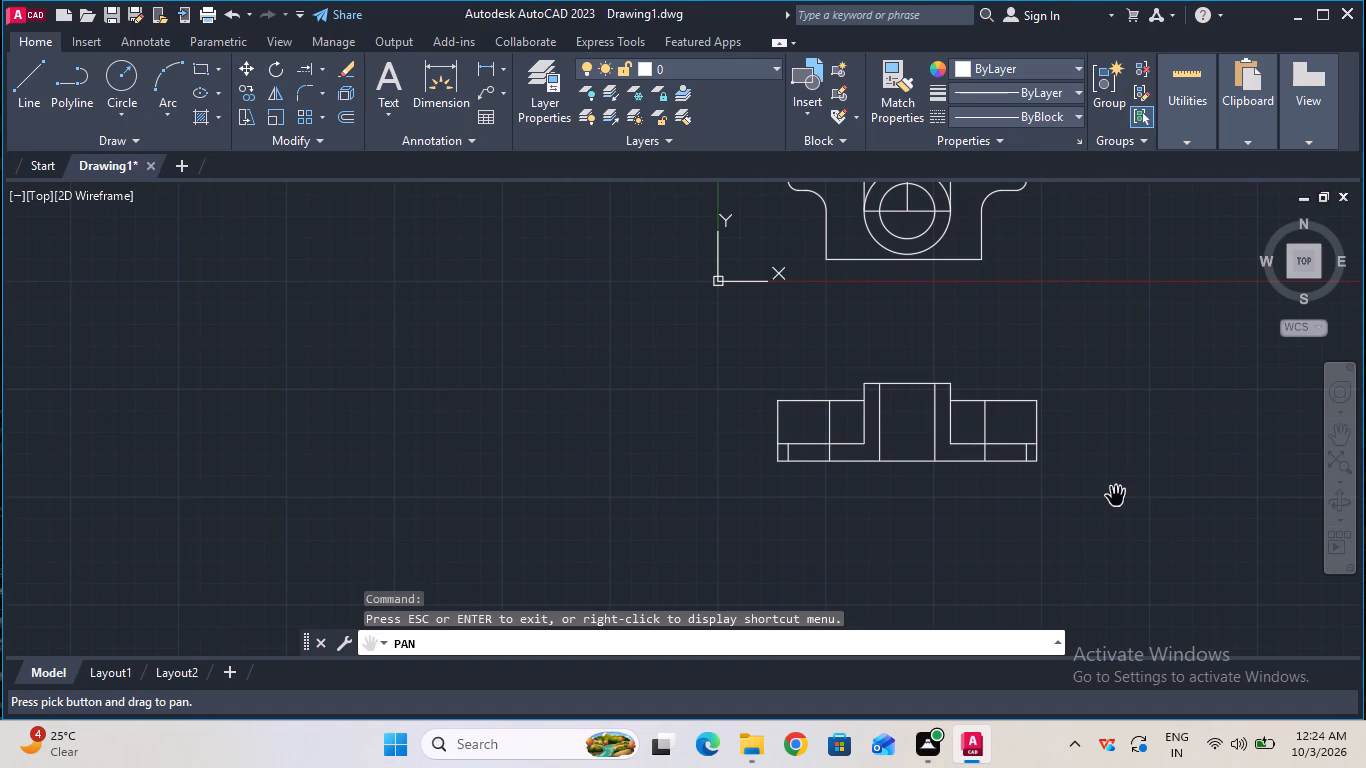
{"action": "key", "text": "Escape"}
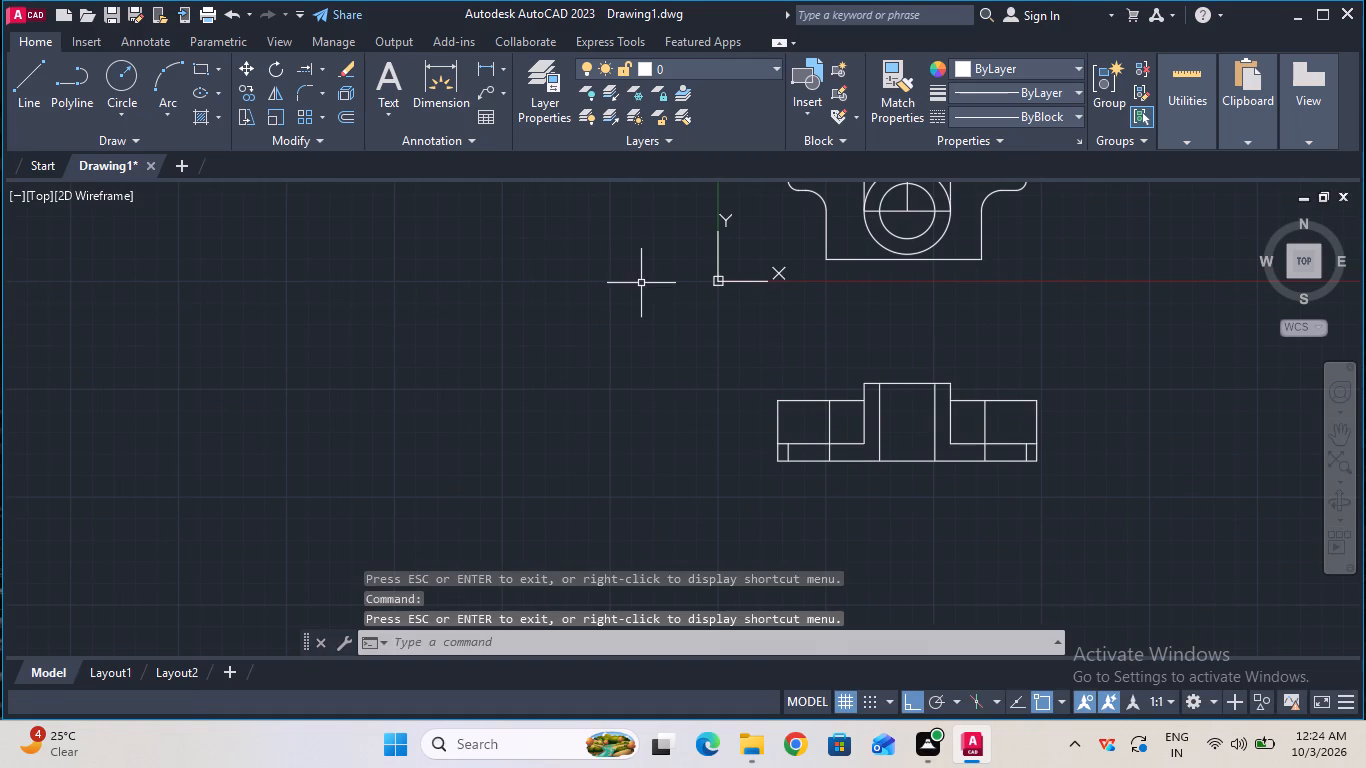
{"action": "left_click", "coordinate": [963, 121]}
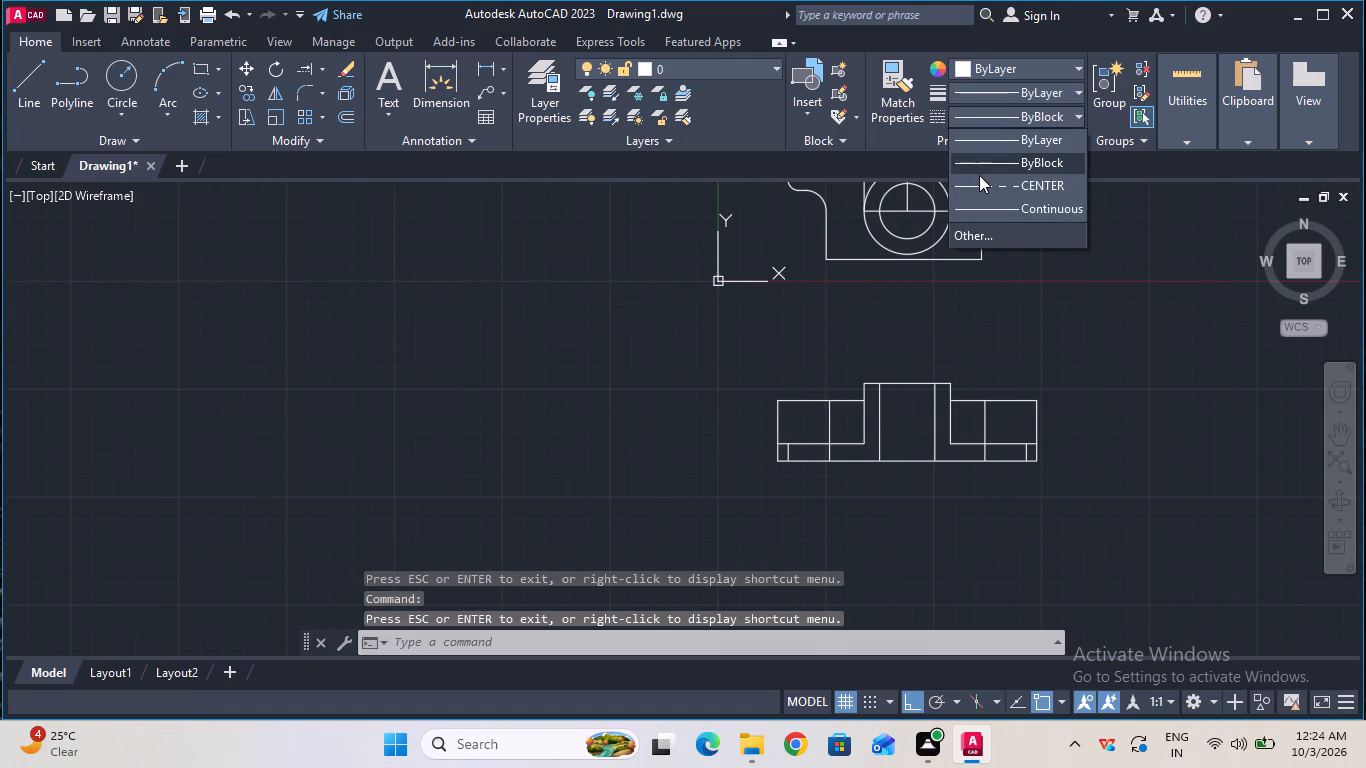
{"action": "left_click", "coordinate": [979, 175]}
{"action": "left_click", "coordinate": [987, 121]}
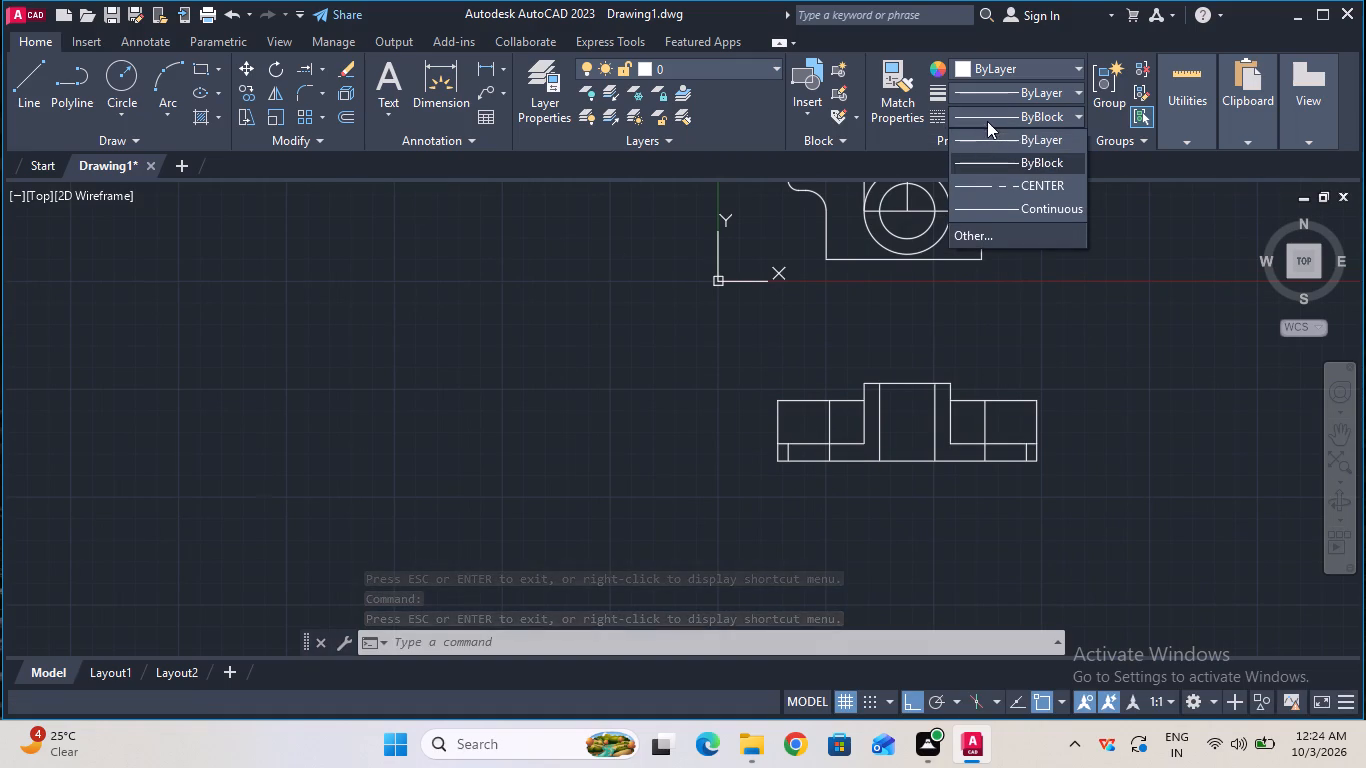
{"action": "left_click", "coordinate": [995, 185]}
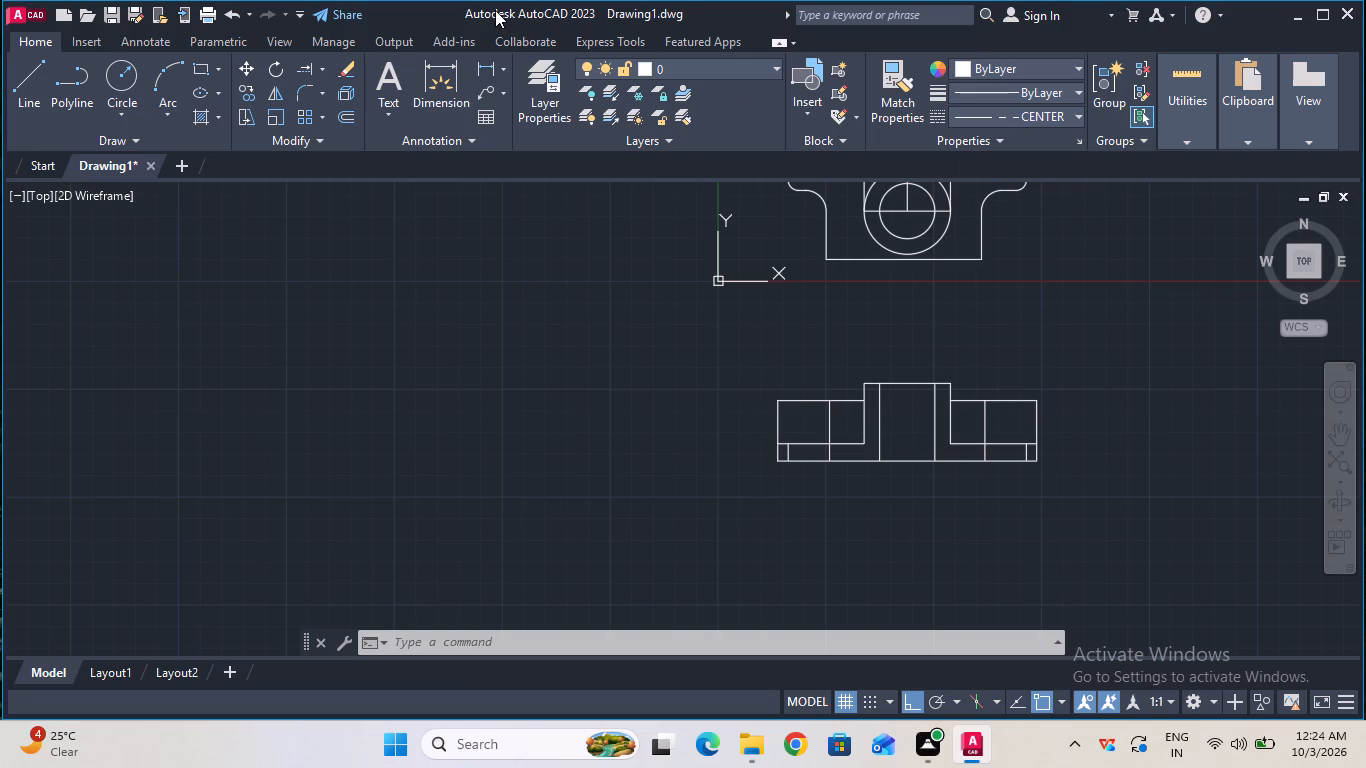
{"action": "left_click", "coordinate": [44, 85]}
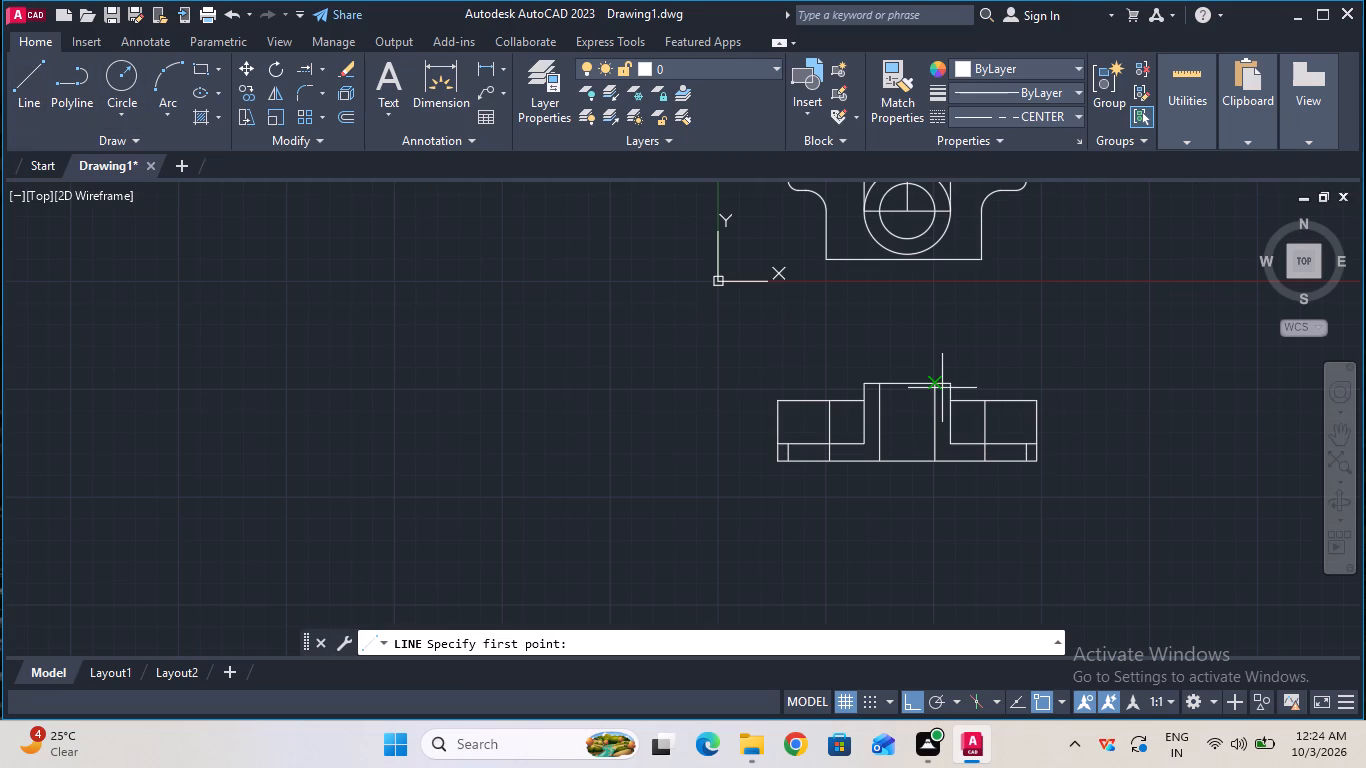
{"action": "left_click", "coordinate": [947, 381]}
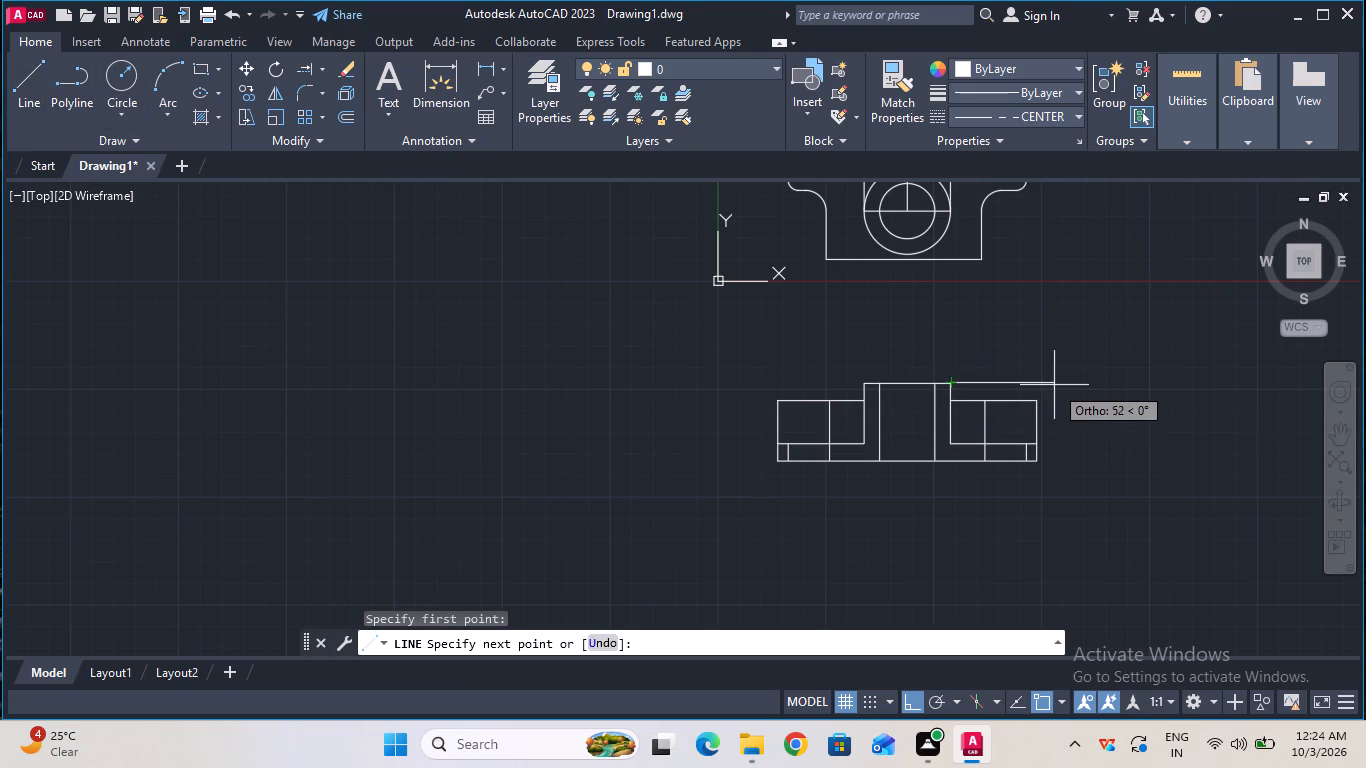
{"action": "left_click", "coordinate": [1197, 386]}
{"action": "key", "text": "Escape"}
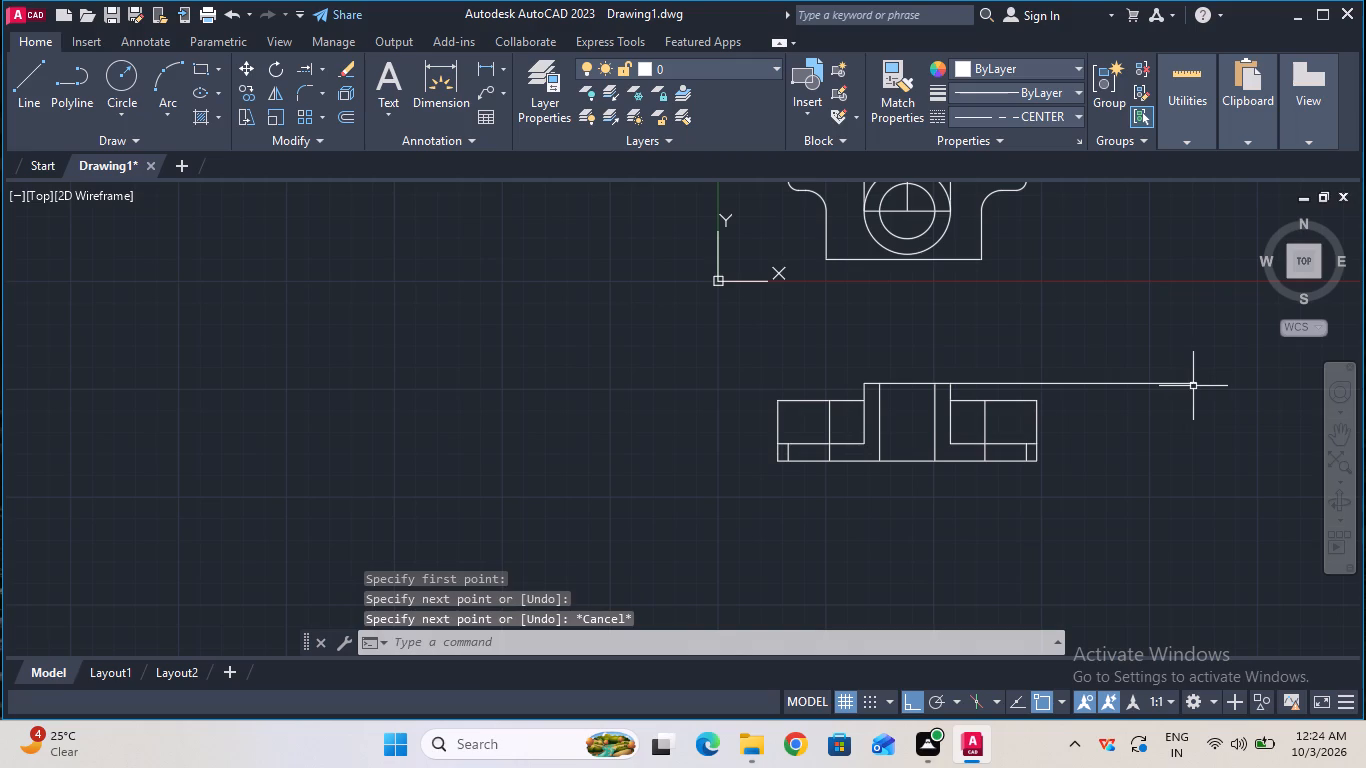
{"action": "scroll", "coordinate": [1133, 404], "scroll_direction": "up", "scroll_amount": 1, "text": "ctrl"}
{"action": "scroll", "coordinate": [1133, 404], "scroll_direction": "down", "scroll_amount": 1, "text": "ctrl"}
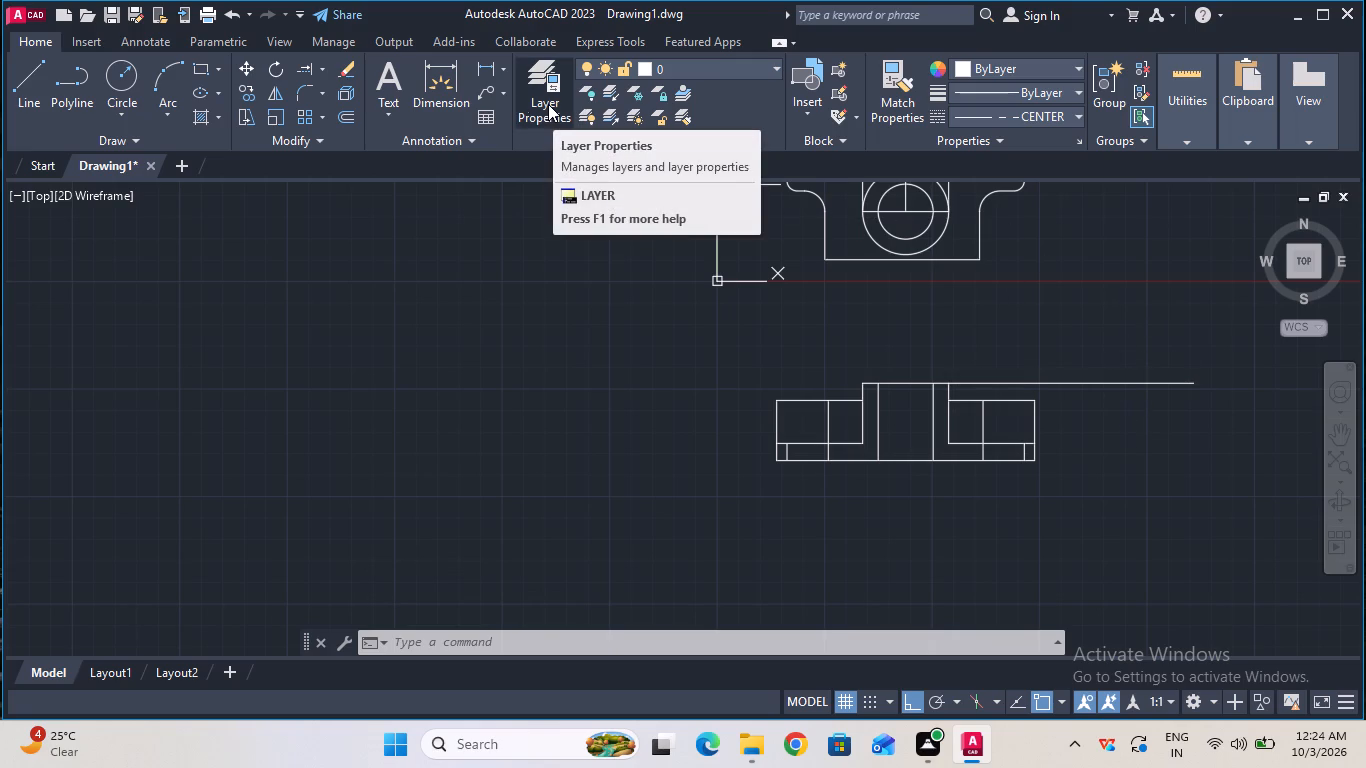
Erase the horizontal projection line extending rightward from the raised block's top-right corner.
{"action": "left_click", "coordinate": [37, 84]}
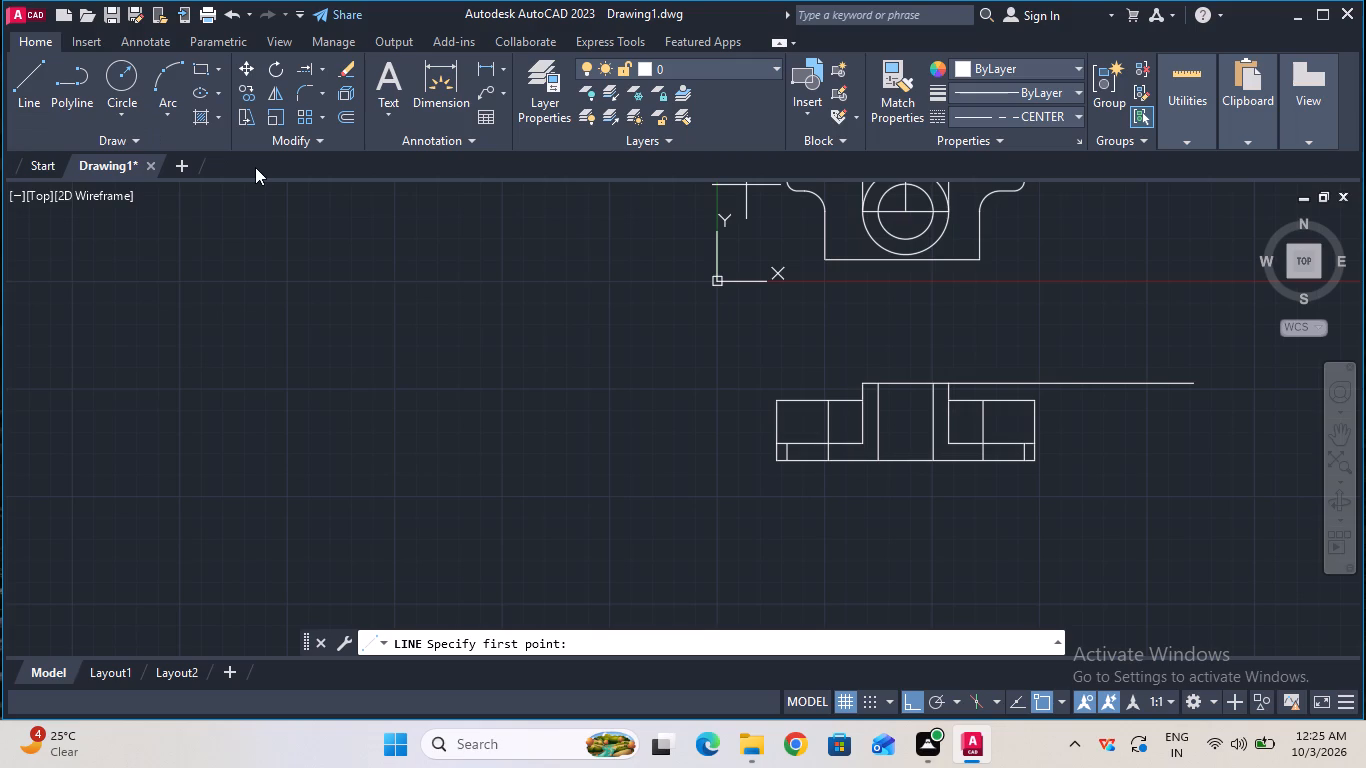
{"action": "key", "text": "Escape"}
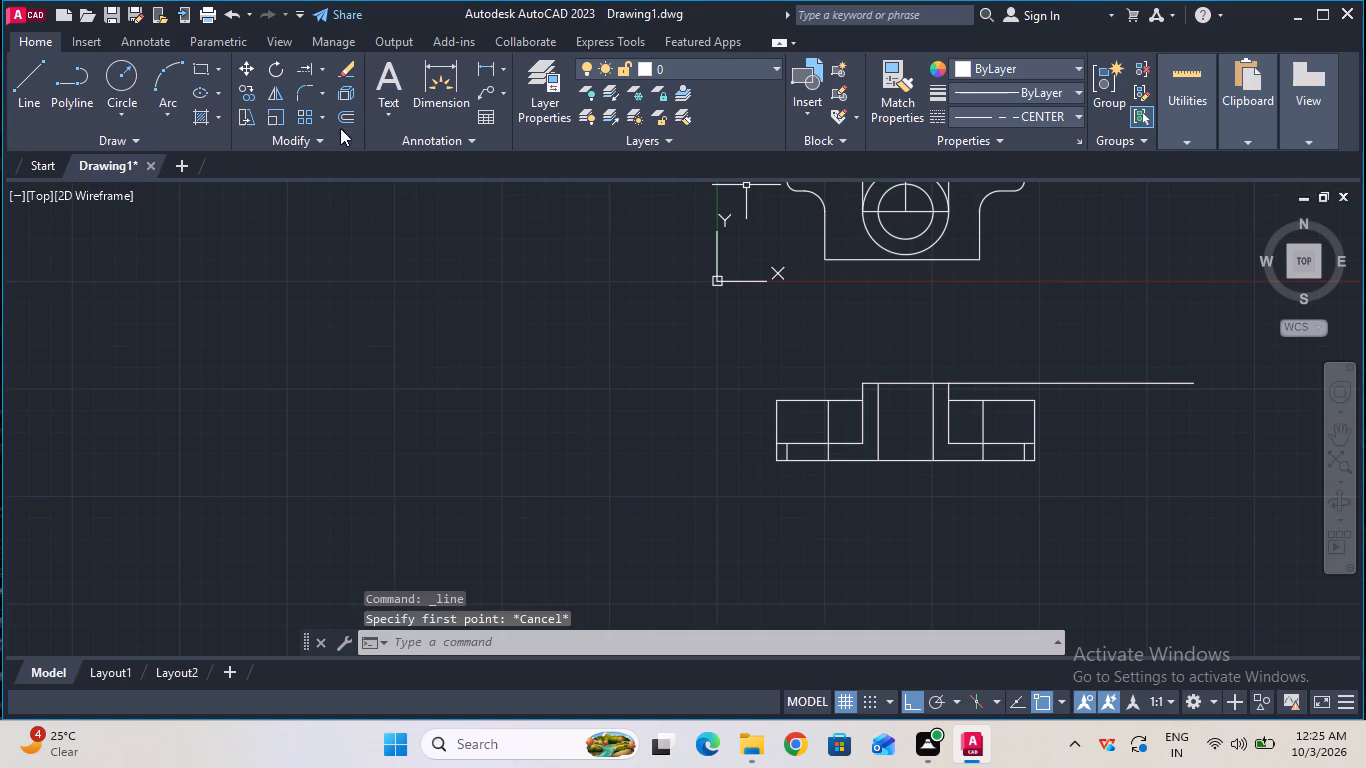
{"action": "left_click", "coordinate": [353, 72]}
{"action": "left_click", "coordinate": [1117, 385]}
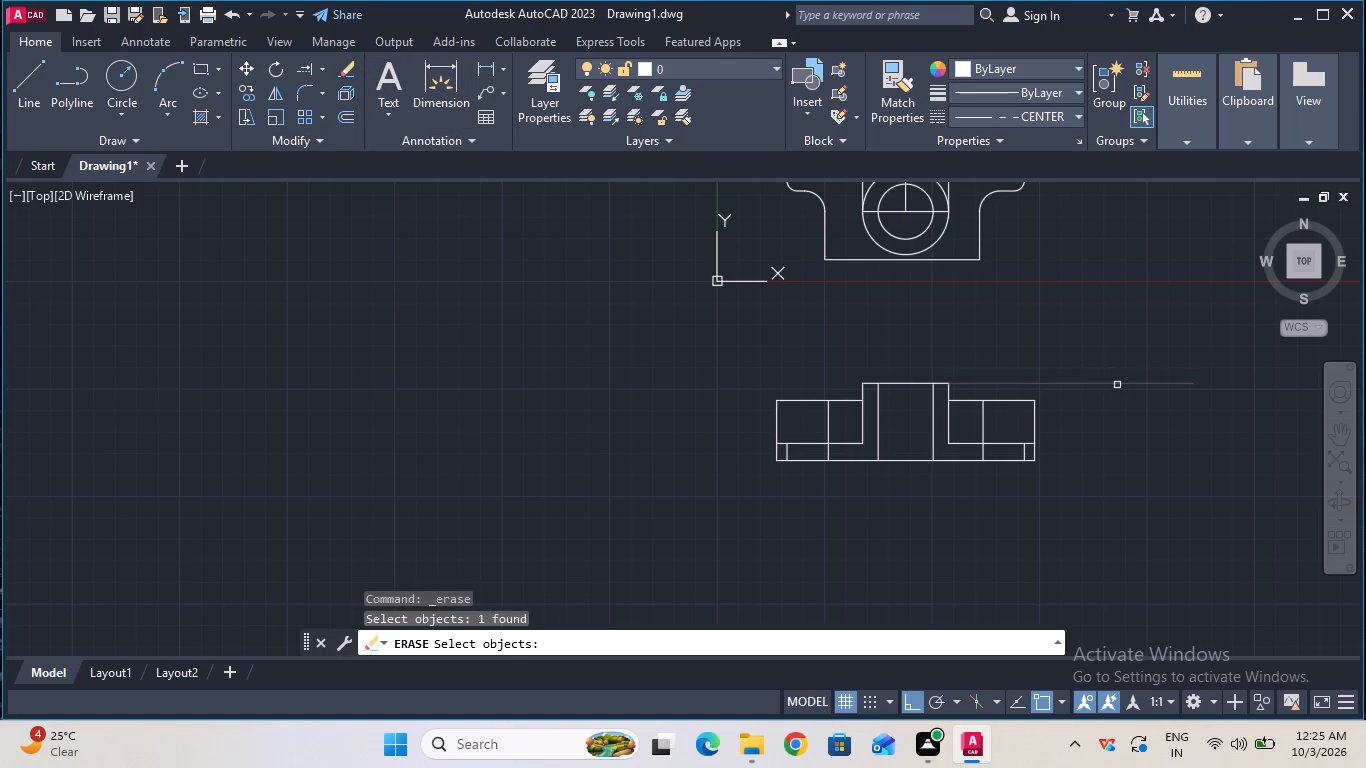
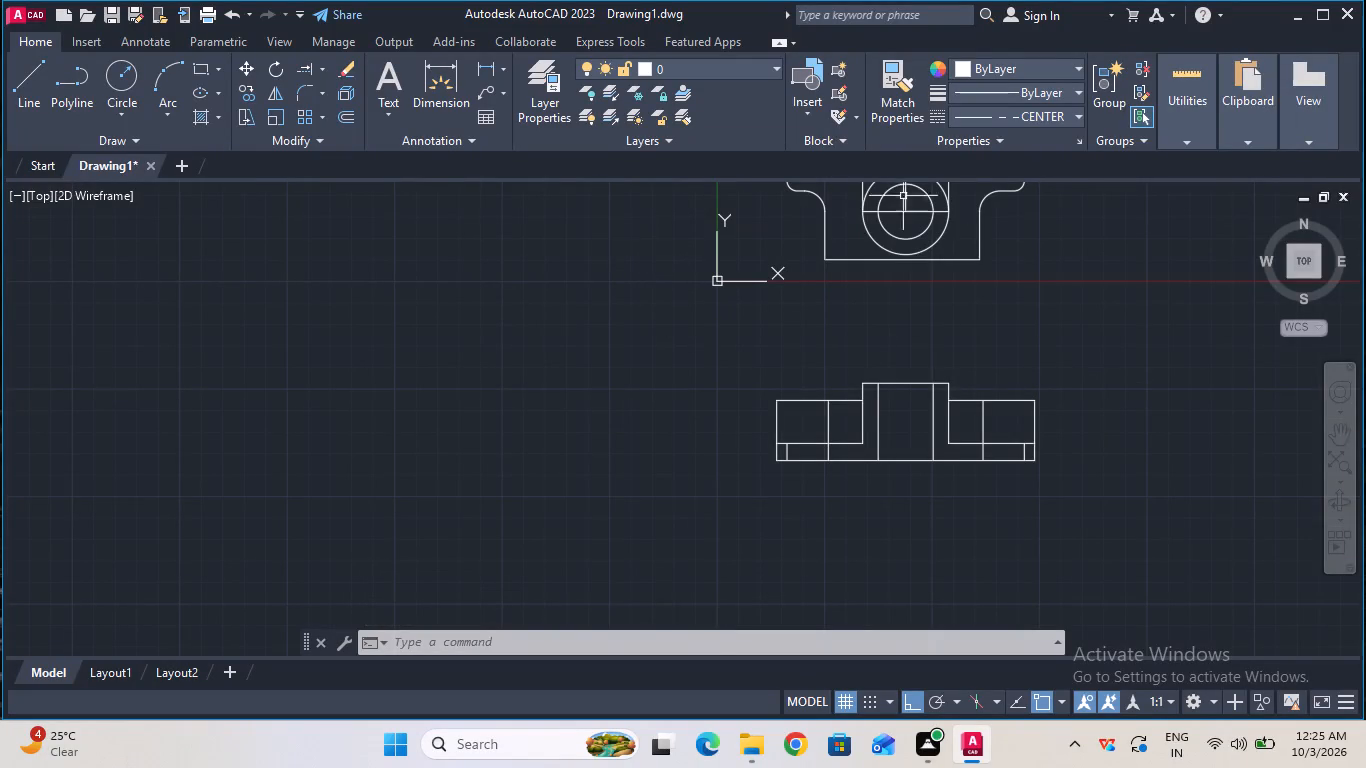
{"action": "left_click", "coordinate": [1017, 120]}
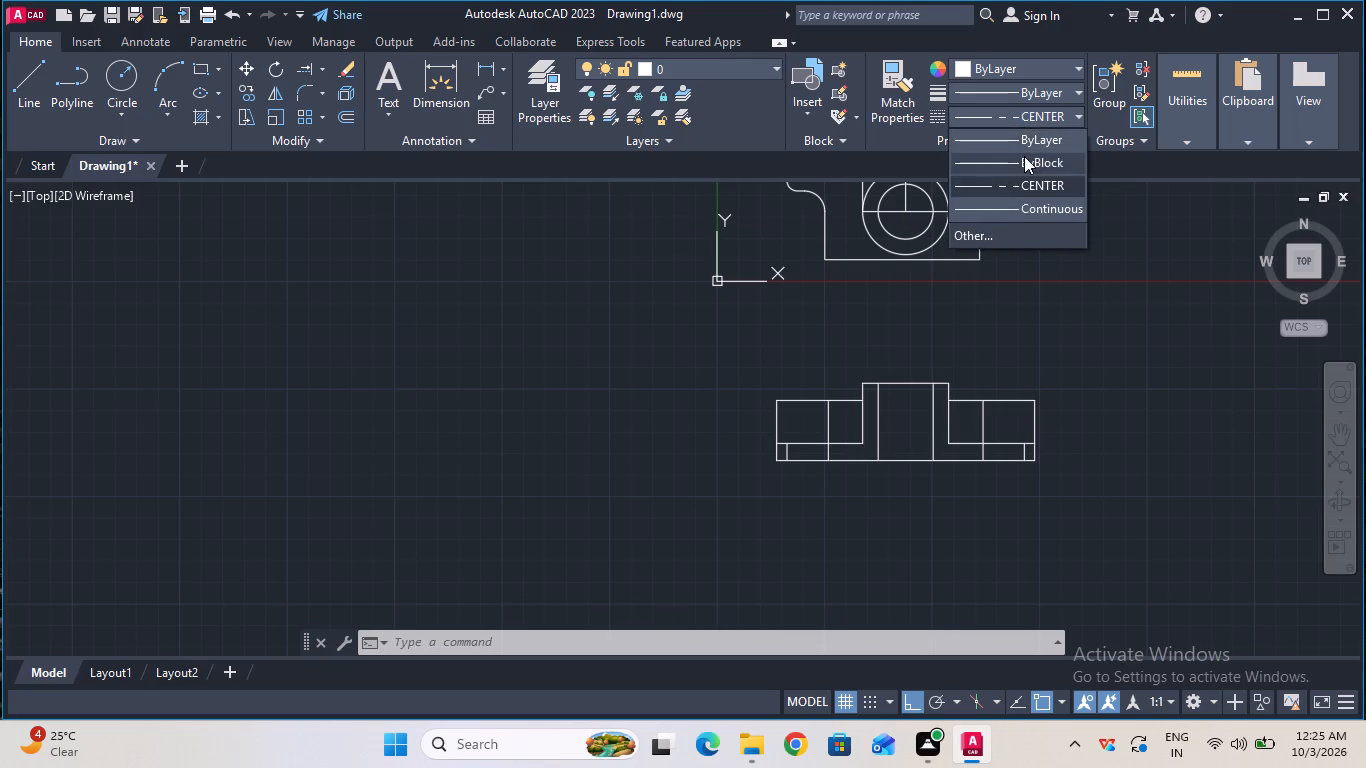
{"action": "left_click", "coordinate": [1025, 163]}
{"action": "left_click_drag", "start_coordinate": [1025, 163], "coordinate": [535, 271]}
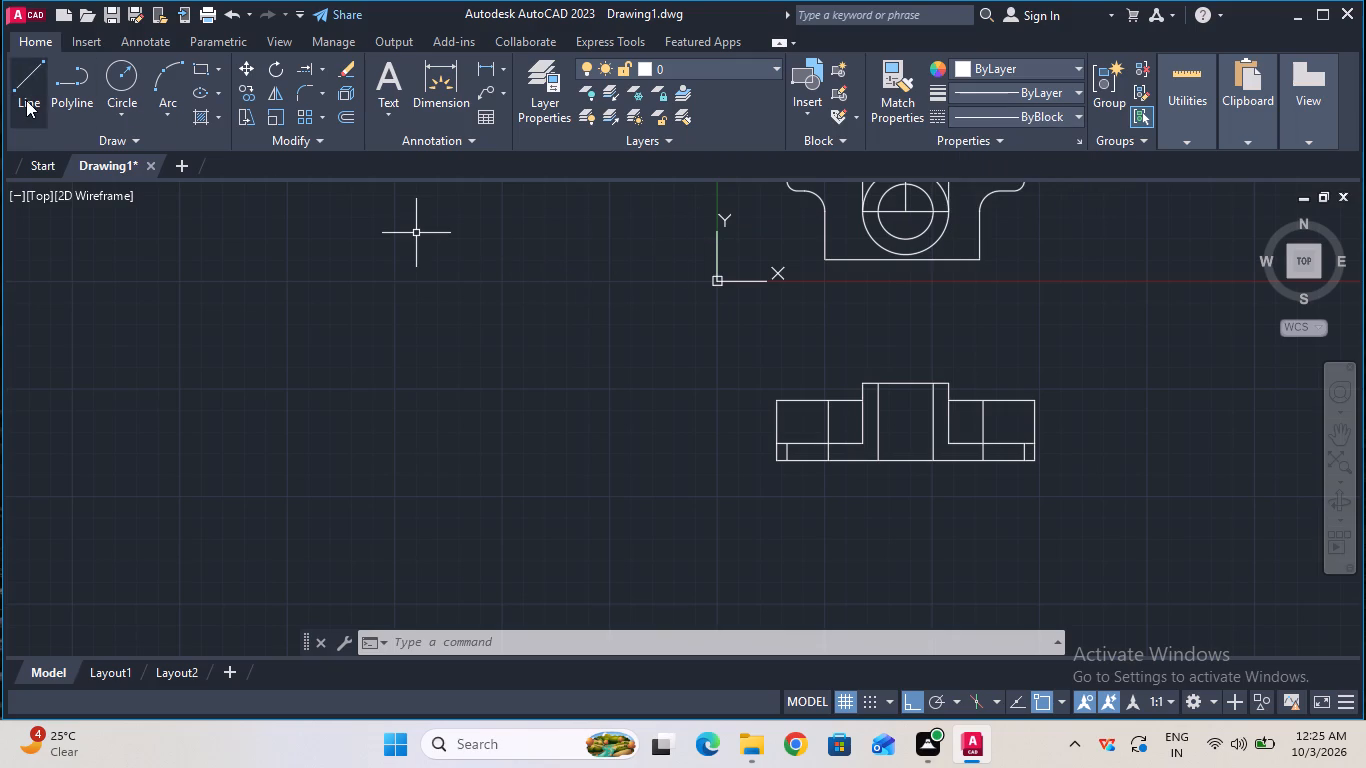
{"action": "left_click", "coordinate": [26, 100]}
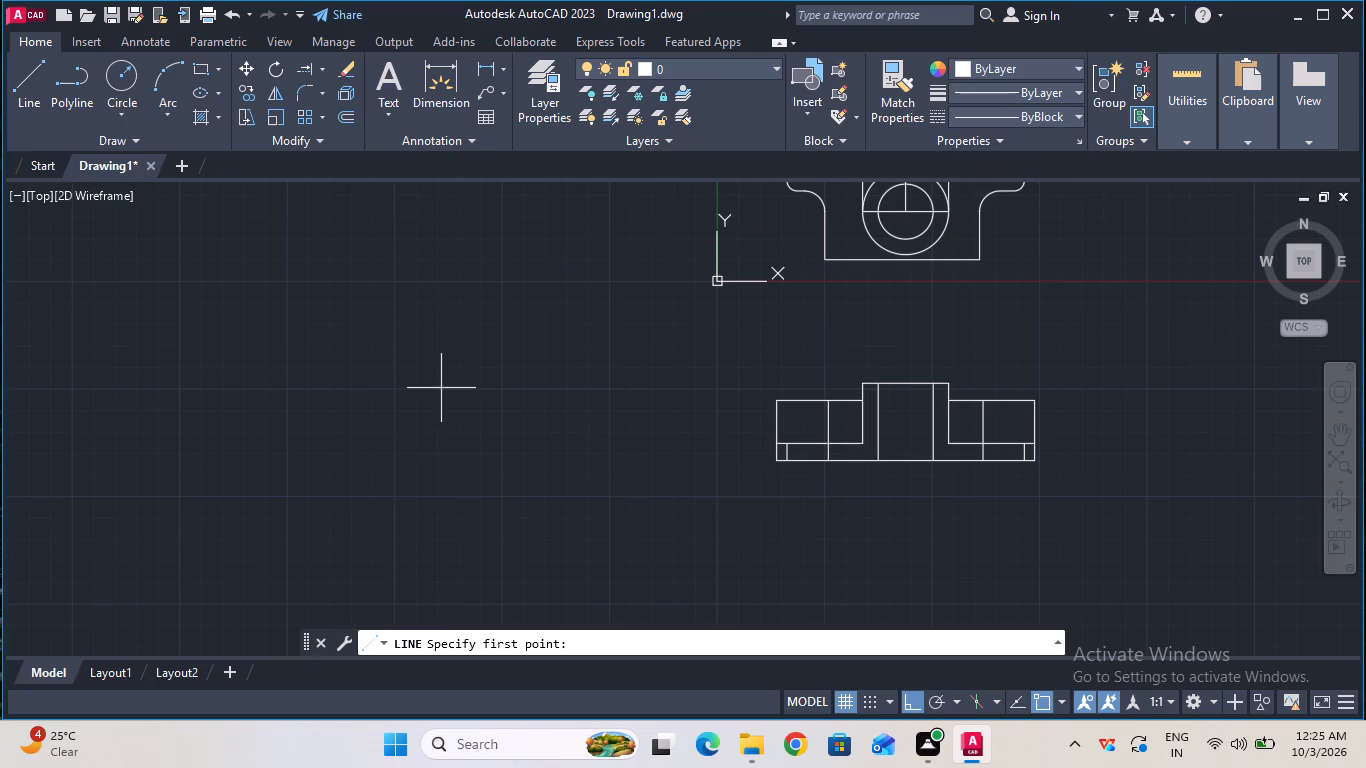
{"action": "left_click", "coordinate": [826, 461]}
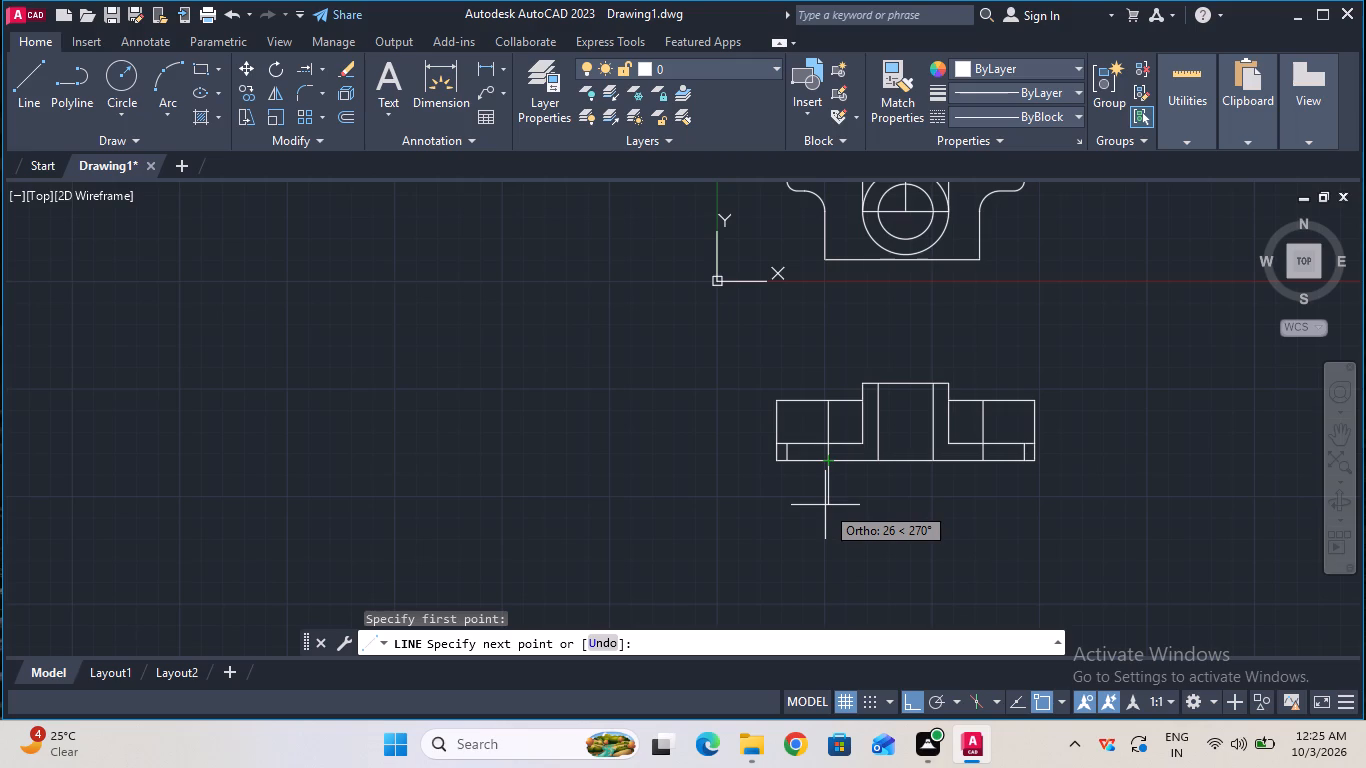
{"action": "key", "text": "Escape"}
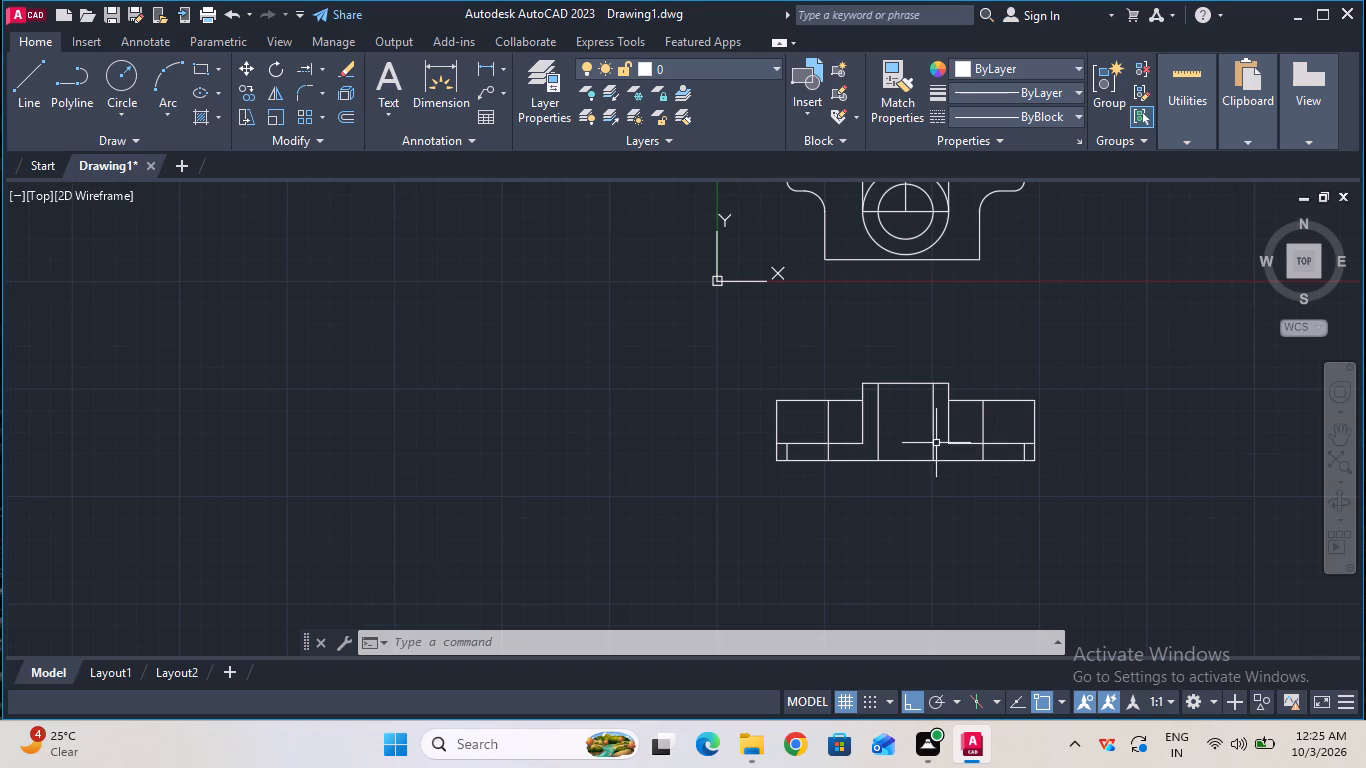
Set the current linetype for new objects to CENTER.
{"action": "scroll", "coordinate": [790, 418], "scroll_direction": "up", "scroll_amount": 1, "text": "ctrl"}
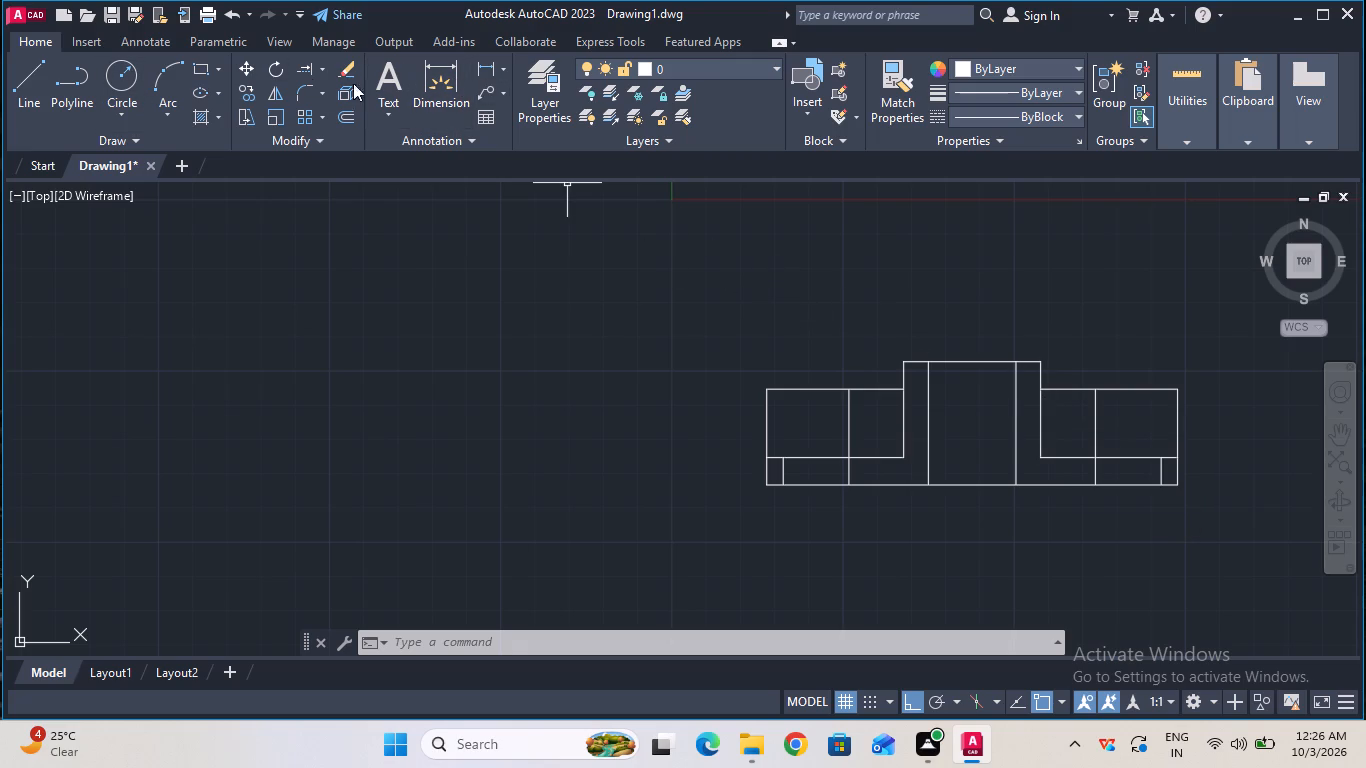
{"action": "double_click", "coordinate": [1012, 117]}
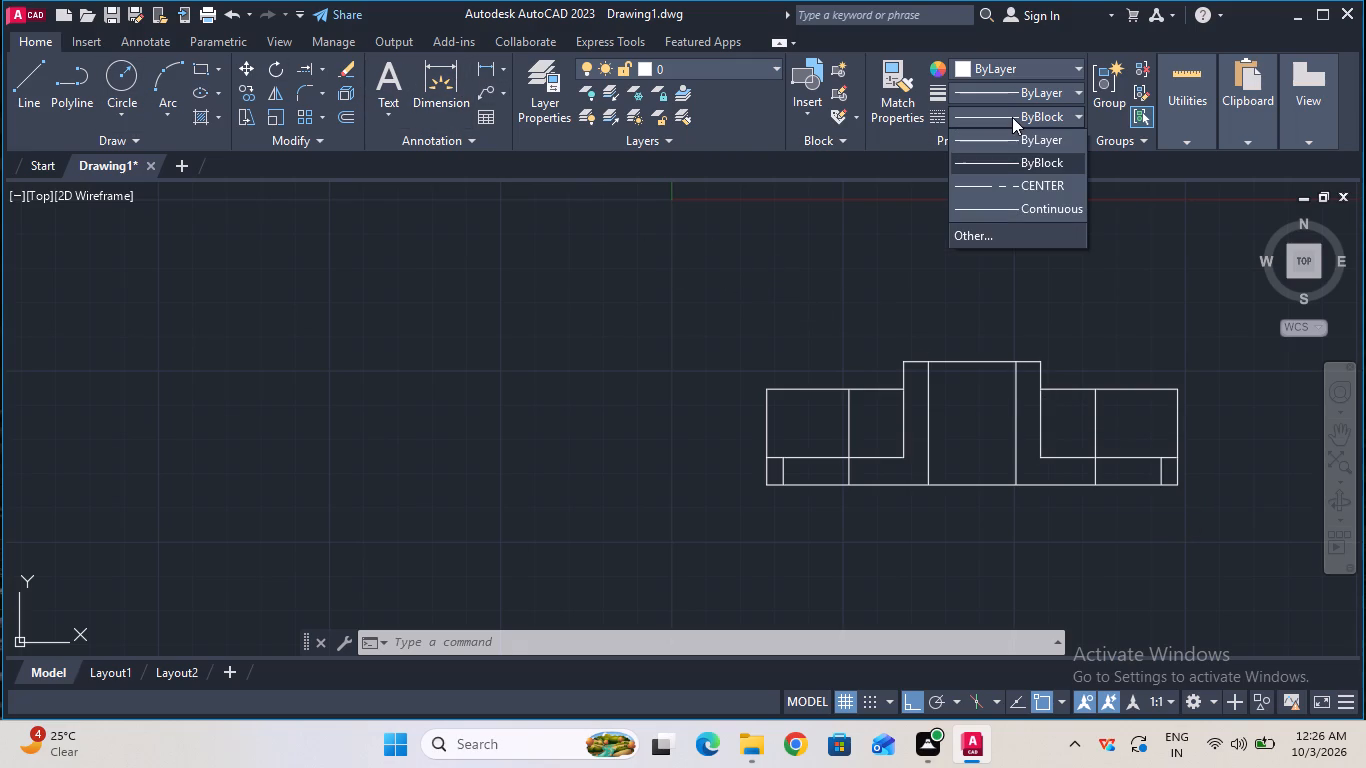
{"action": "left_click", "coordinate": [1023, 179]}
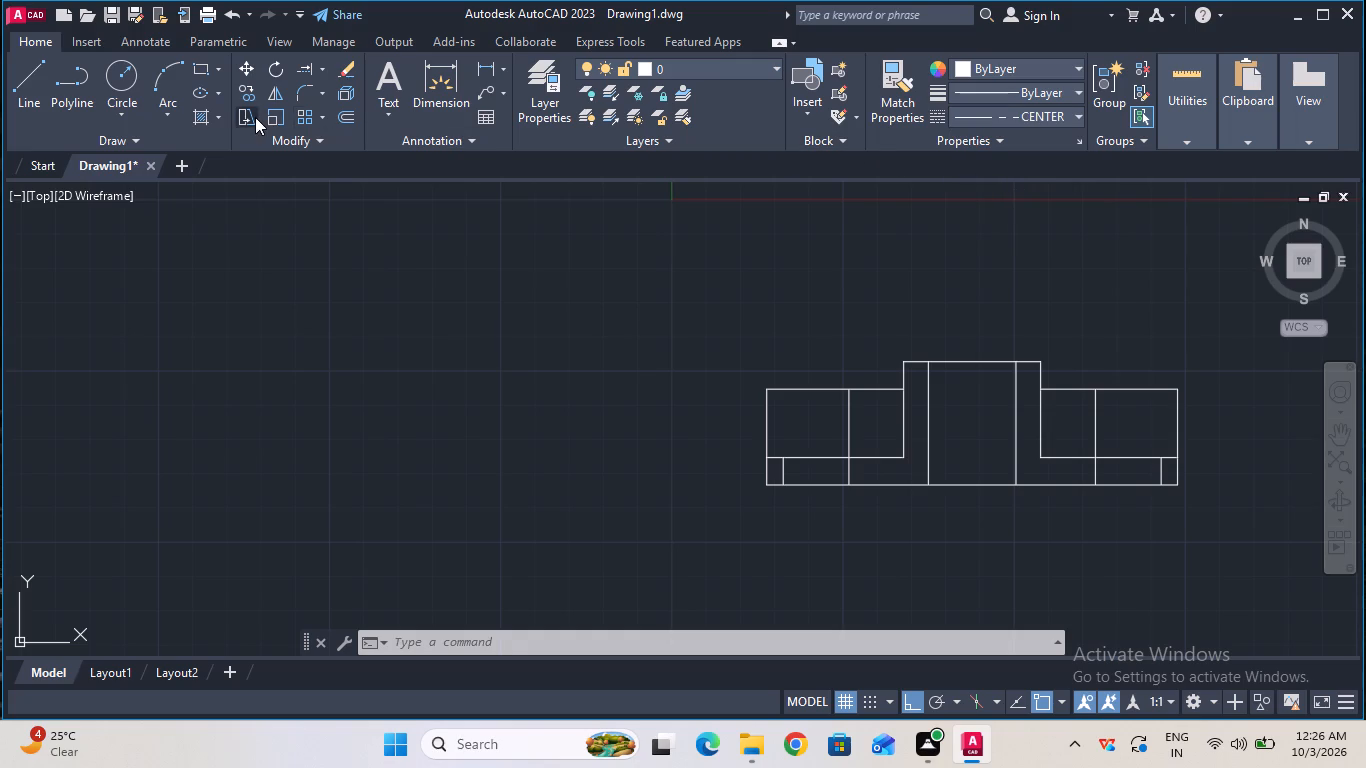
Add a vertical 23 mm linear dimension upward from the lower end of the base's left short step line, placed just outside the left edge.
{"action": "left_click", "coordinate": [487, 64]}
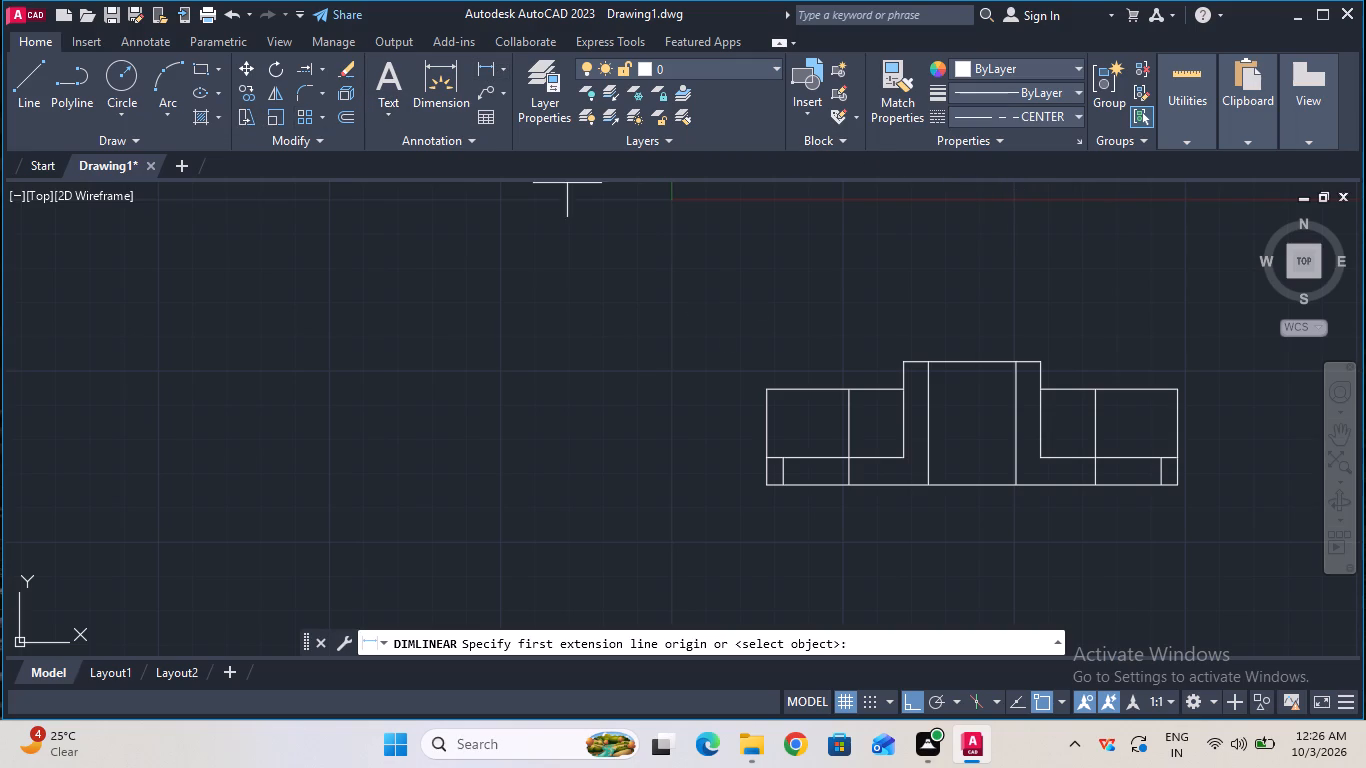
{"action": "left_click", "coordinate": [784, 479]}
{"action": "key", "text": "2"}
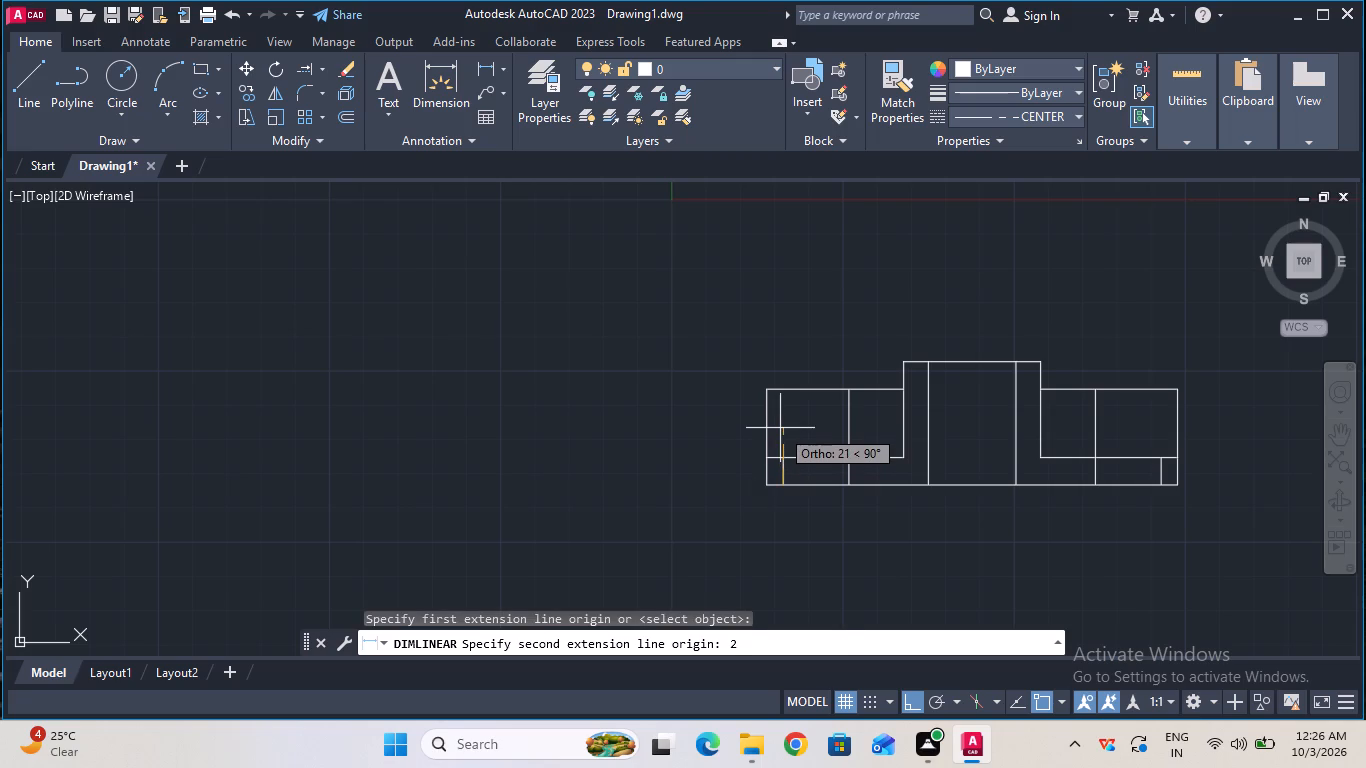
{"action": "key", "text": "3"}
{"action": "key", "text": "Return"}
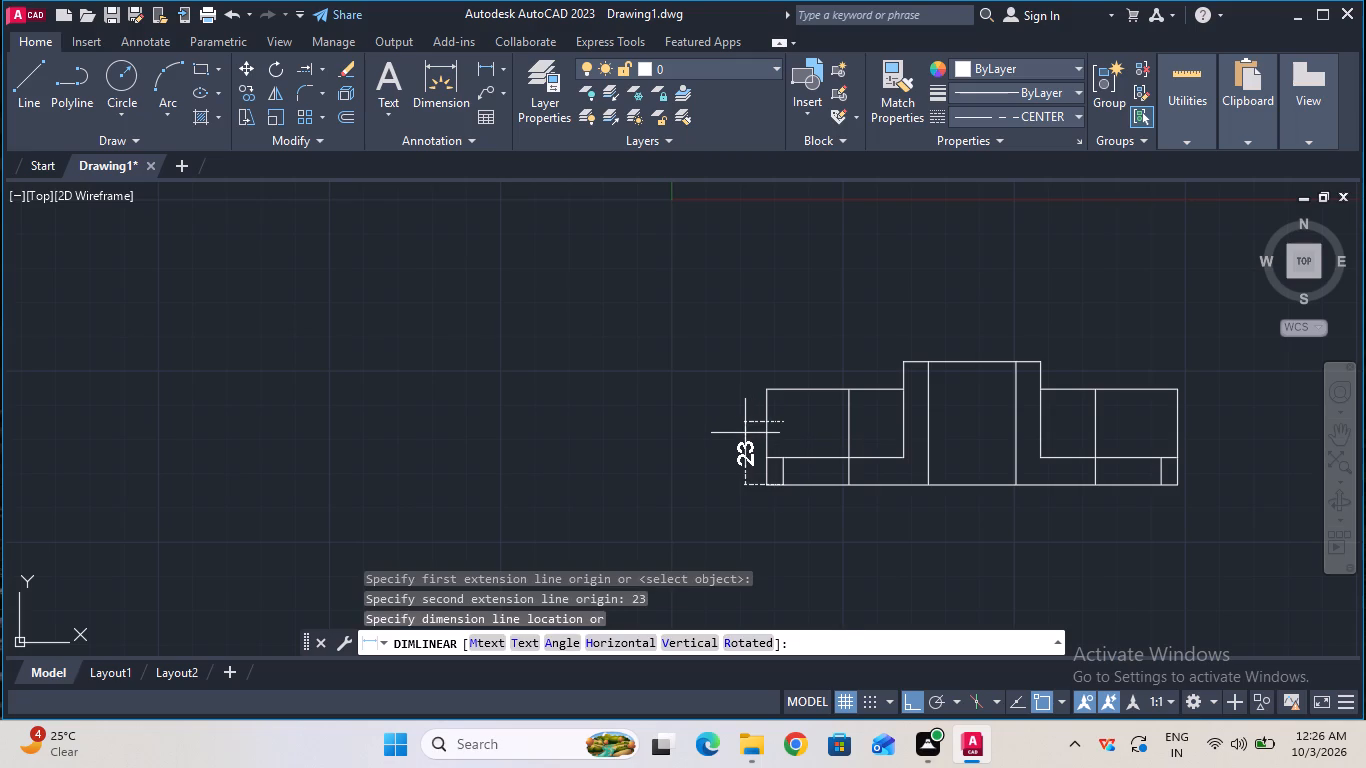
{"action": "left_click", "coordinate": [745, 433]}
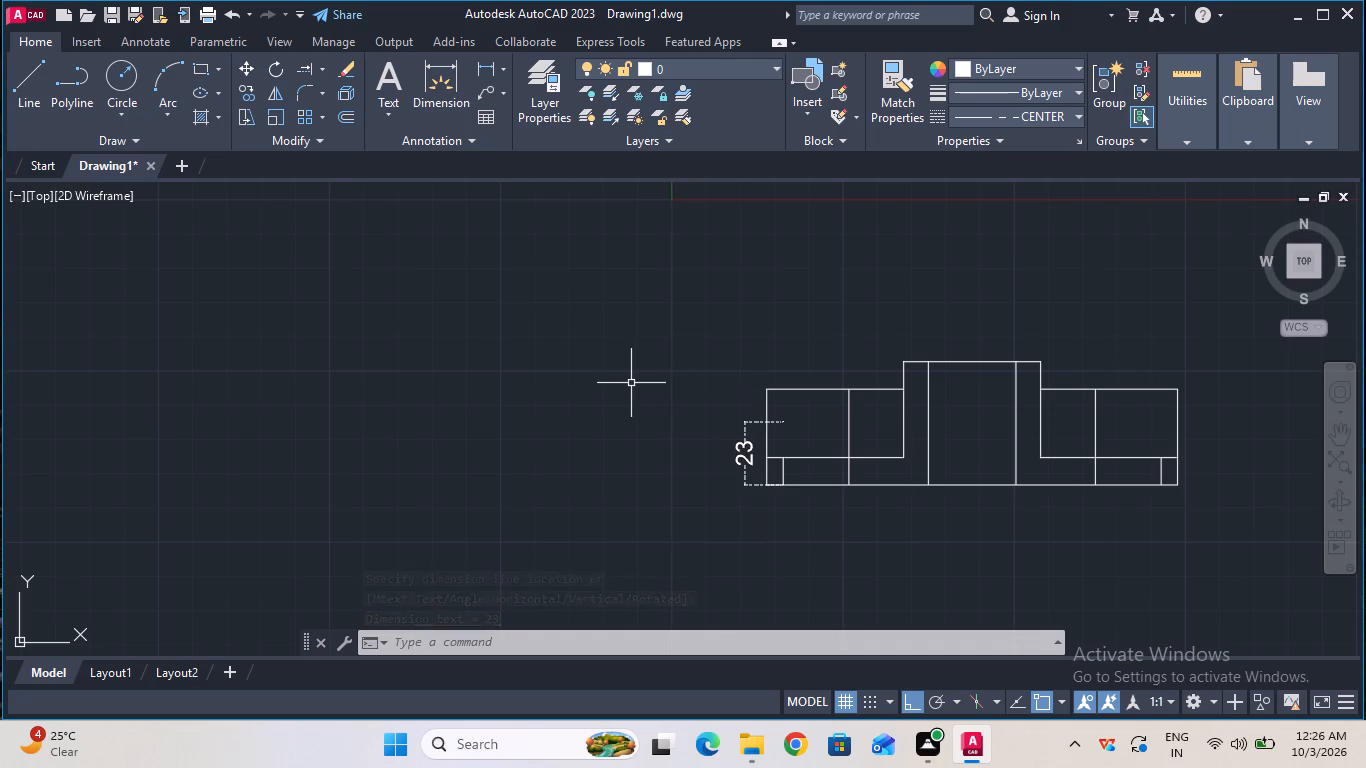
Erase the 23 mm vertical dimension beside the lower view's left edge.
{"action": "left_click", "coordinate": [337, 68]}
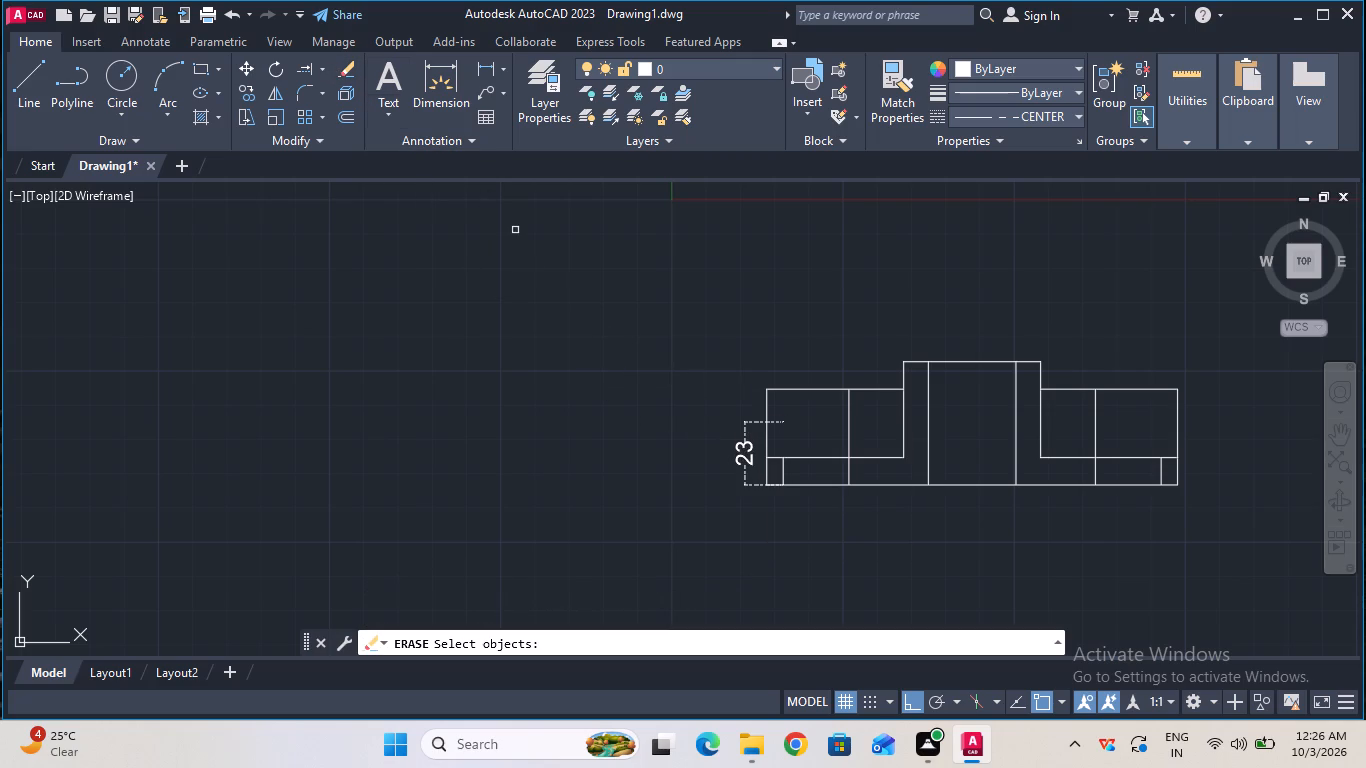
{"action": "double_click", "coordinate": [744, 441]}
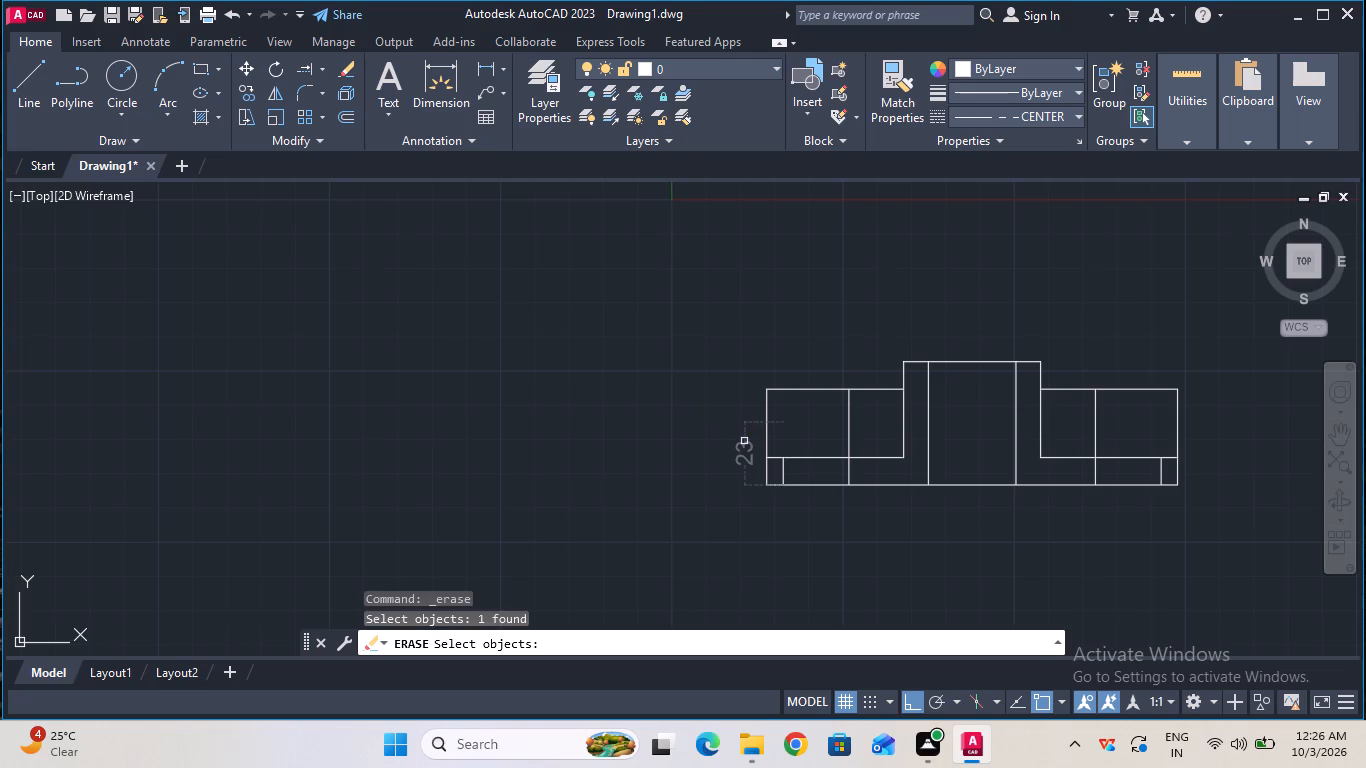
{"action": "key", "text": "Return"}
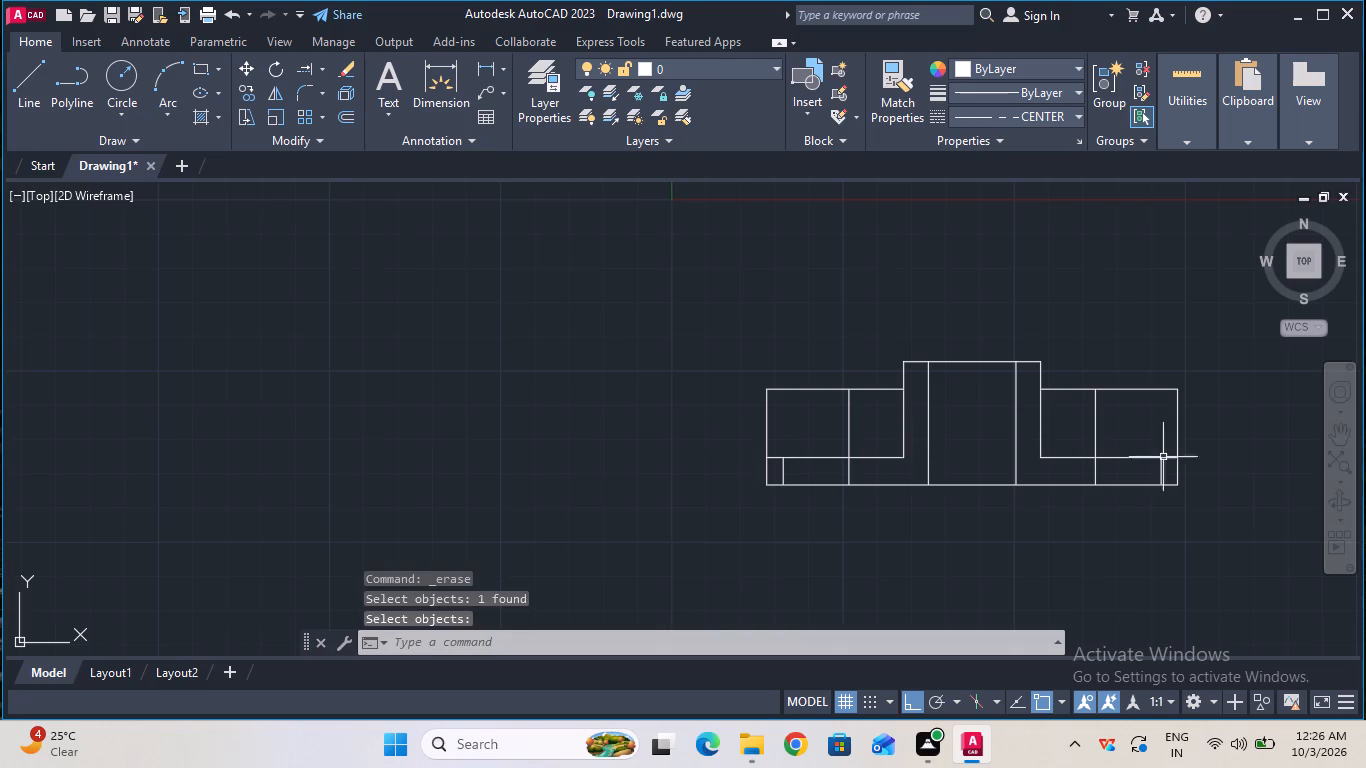
Draw a 10 mm vertical line downward from the base's bottom edge, below the long vertical line in the left step of the lower view.
{"action": "double_click", "coordinate": [1335, 436]}
{"action": "left_click_drag", "start_coordinate": [1195, 527], "coordinate": [1174, 354]}
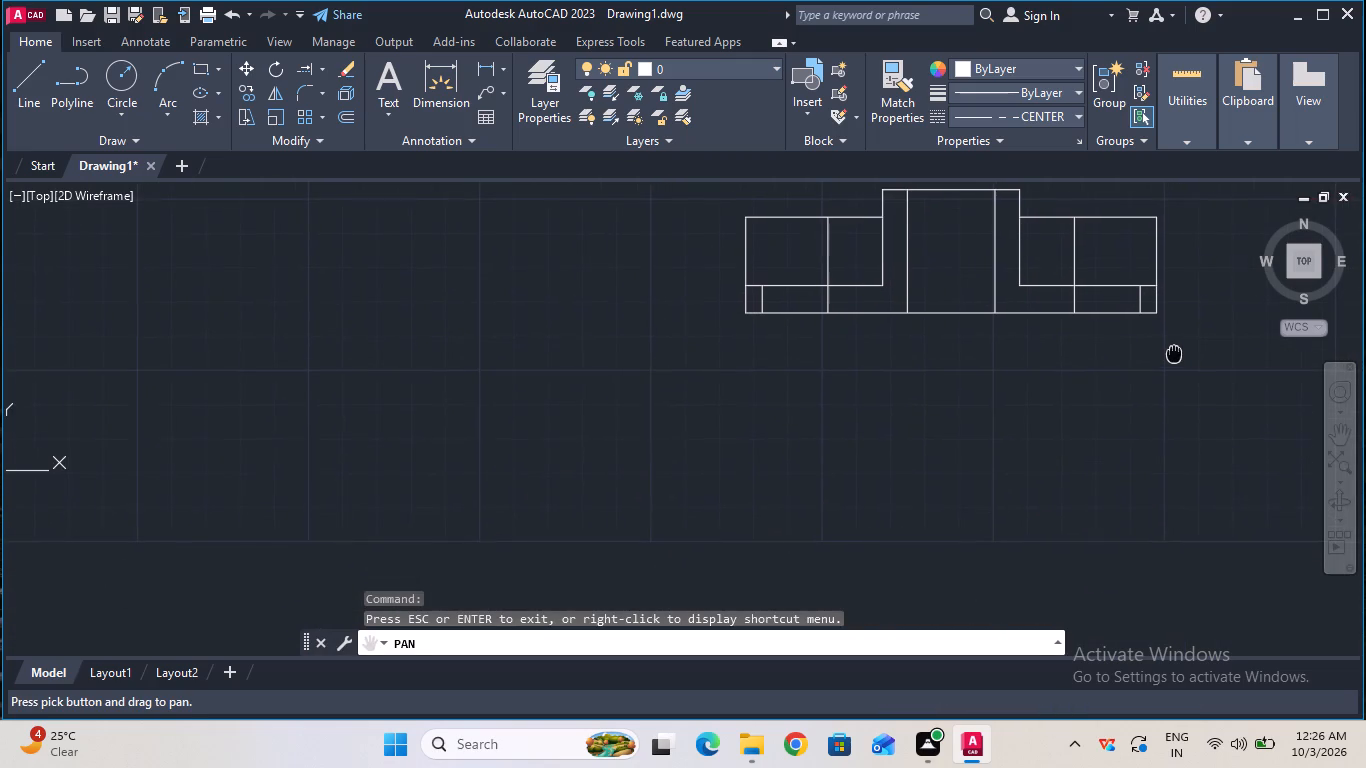
{"action": "left_click_drag", "start_coordinate": [1174, 354], "coordinate": [1173, 354]}
{"action": "key", "text": "Escape"}
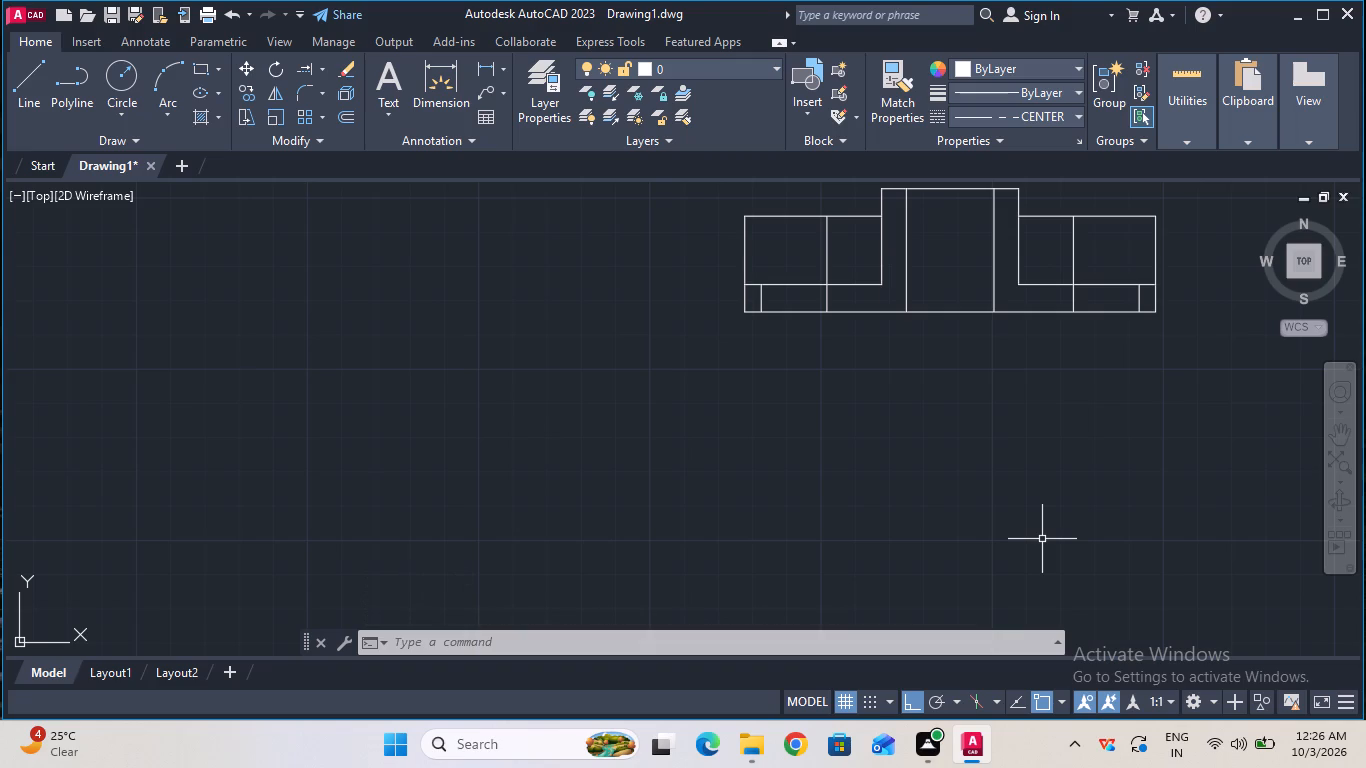
{"action": "left_click", "coordinate": [26, 105]}
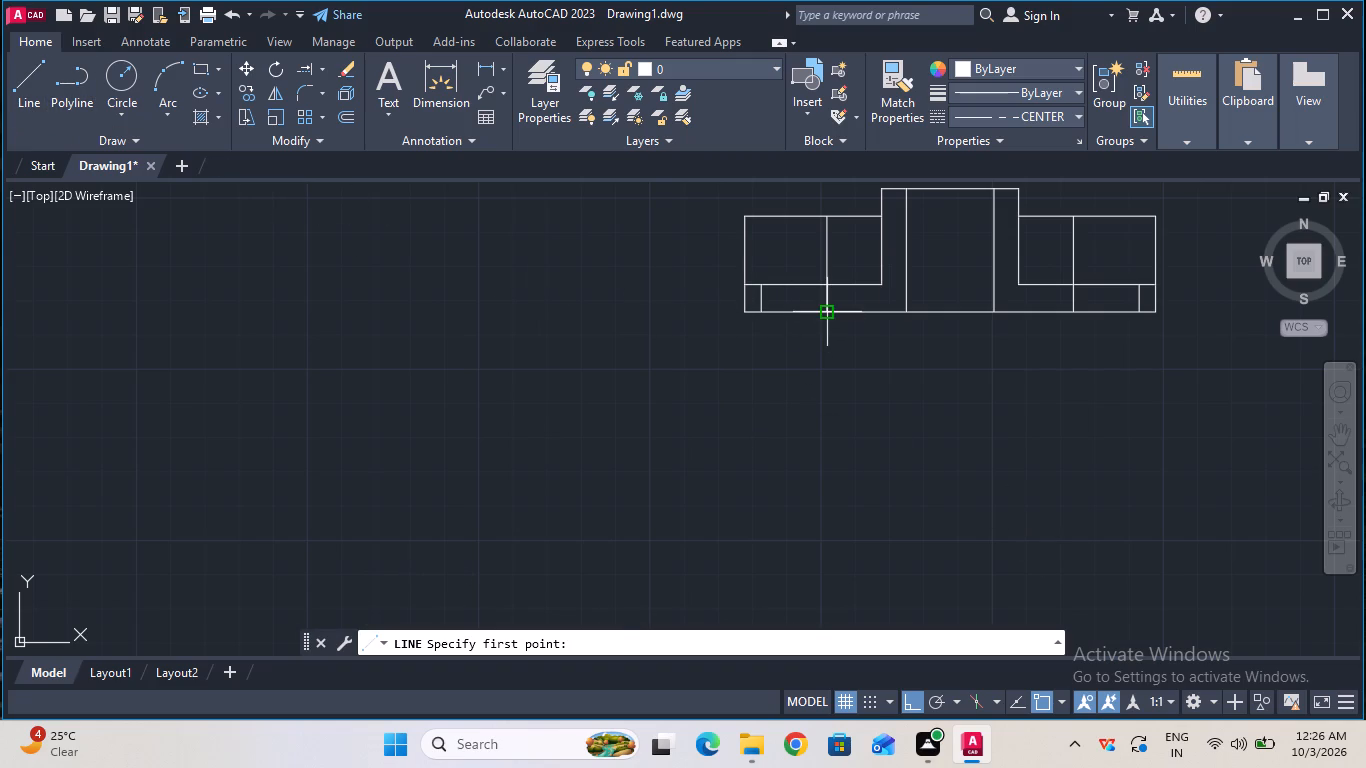
{"action": "left_click", "coordinate": [828, 310]}
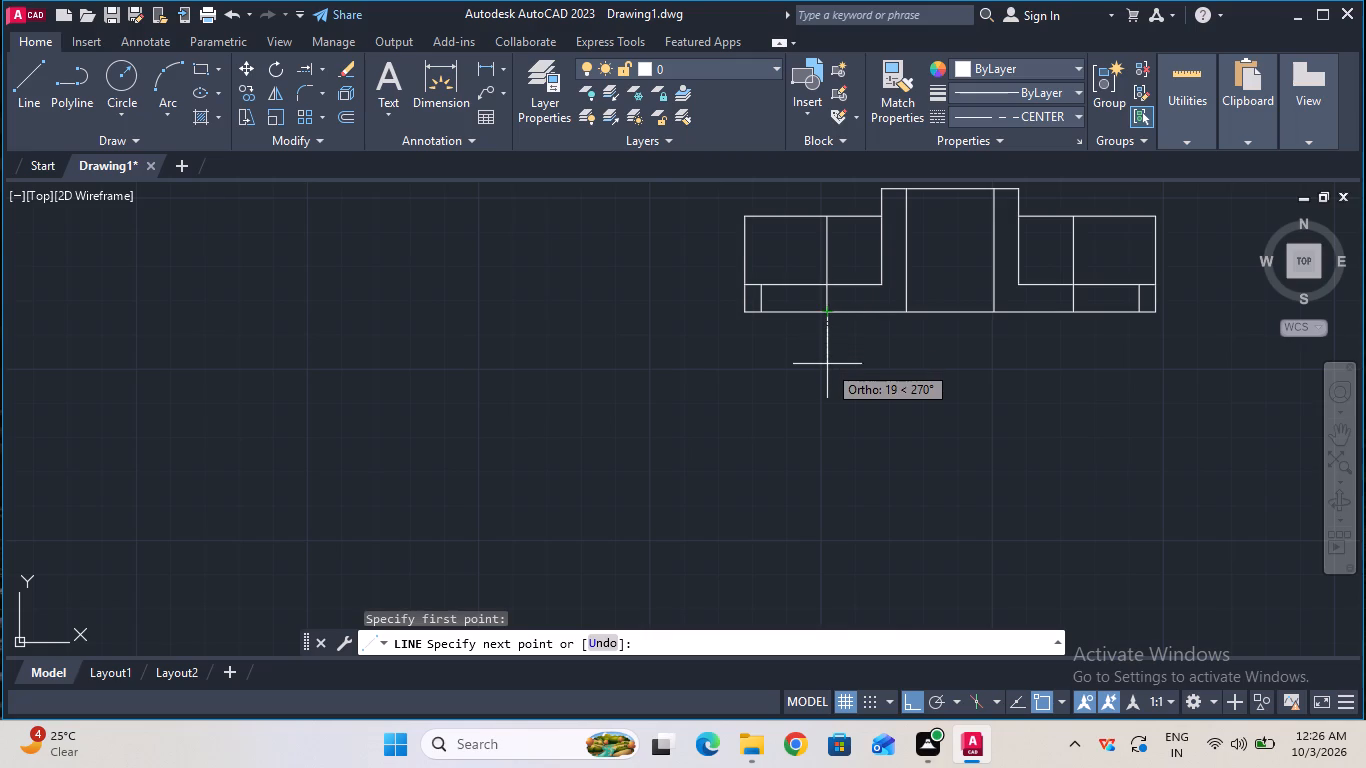
{"action": "key", "text": "1"}
{"action": "key", "text": "0"}
{"action": "key", "text": "Return"}
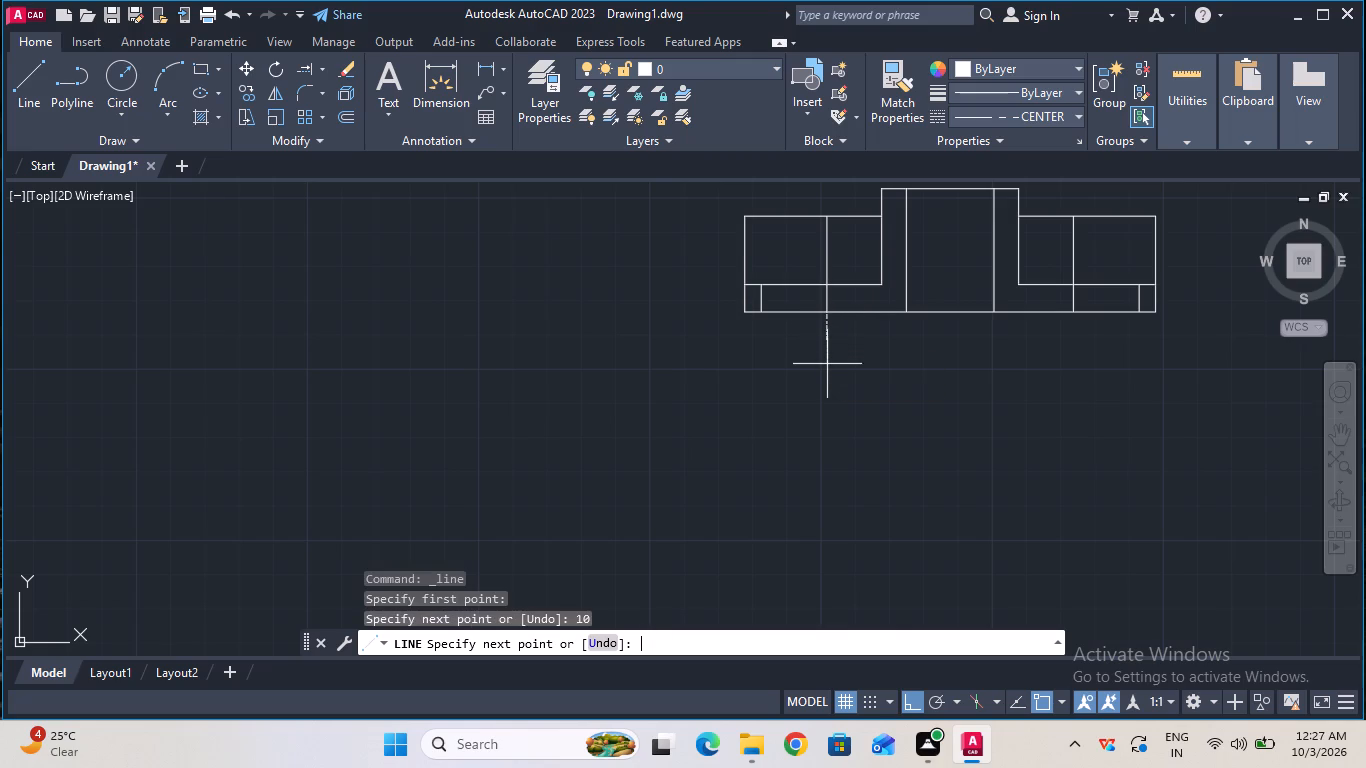
{"action": "key", "text": "Escape"}
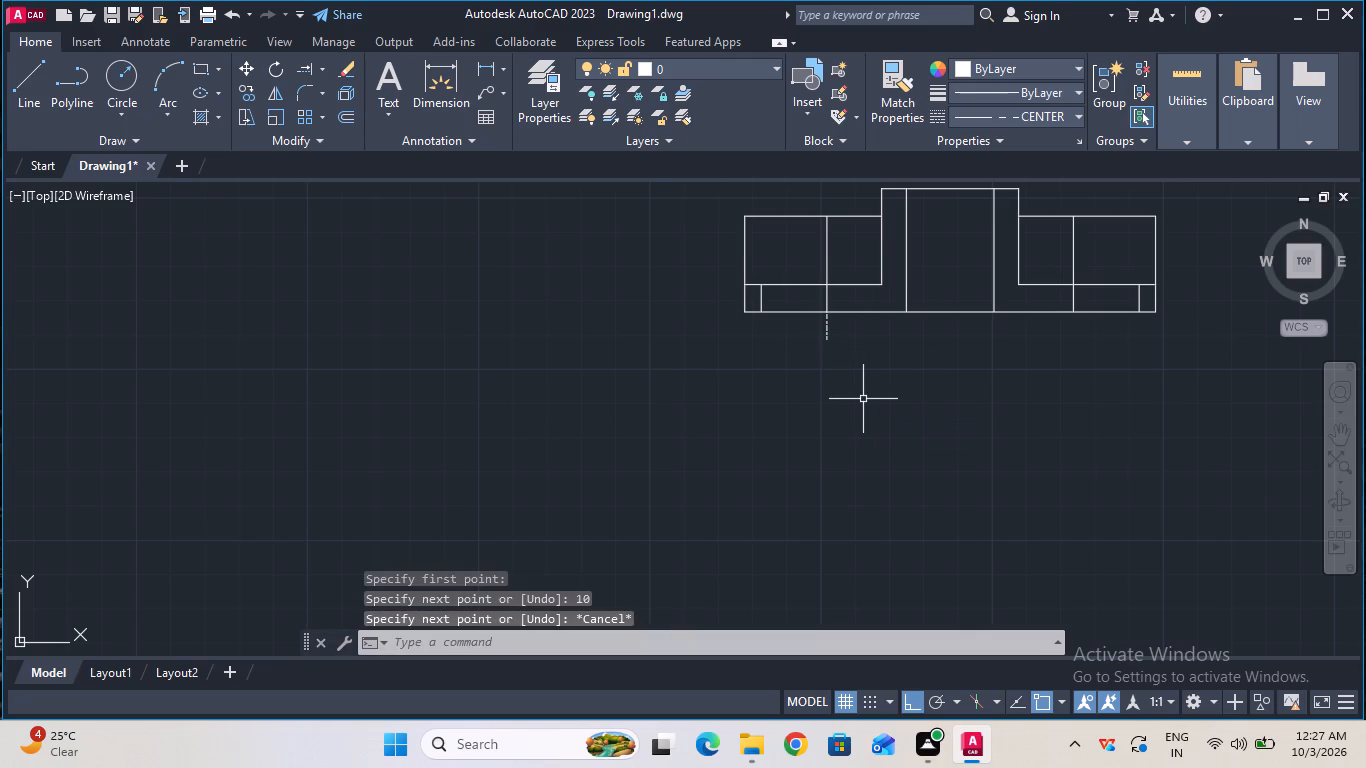
Change the linetype of the 10 mm line below the base to ByBlock.
{"action": "left_click", "coordinate": [827, 337]}
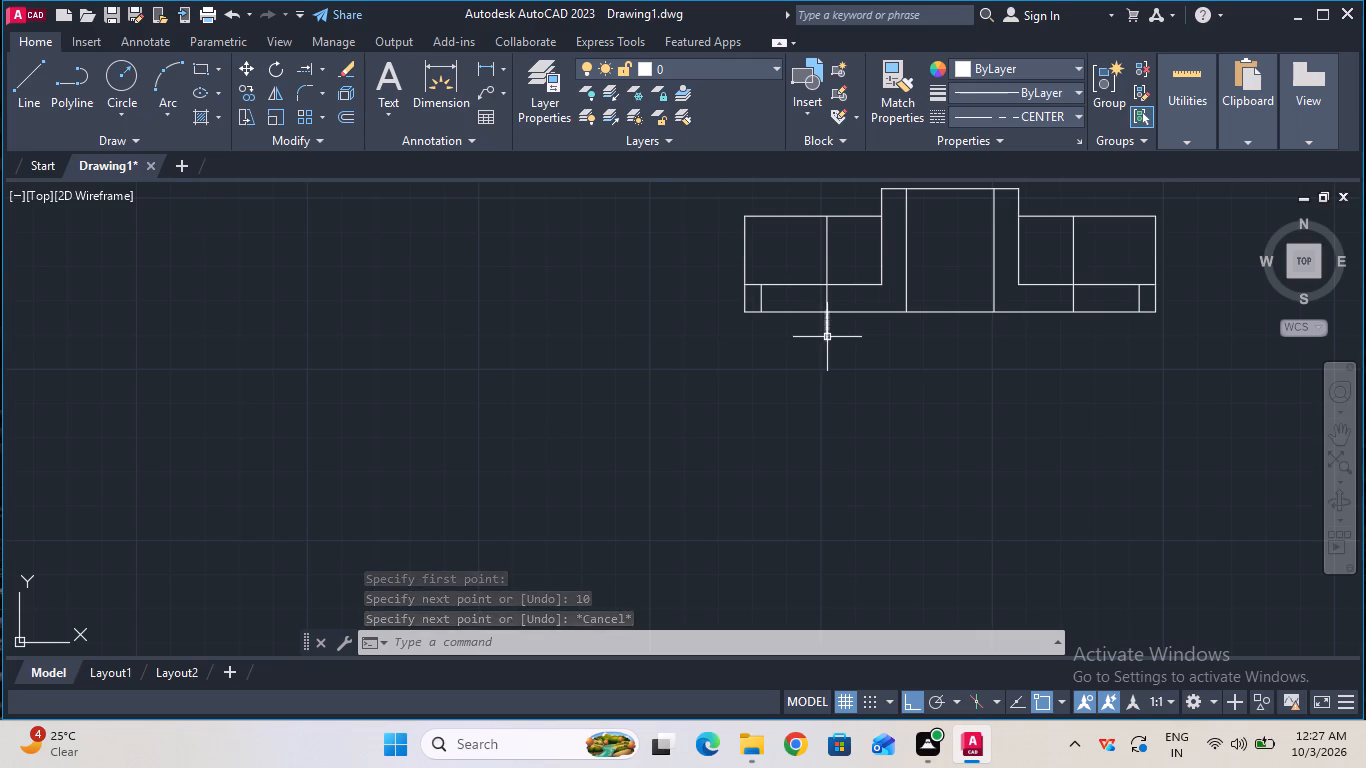
{"action": "left_click", "coordinate": [1023, 107]}
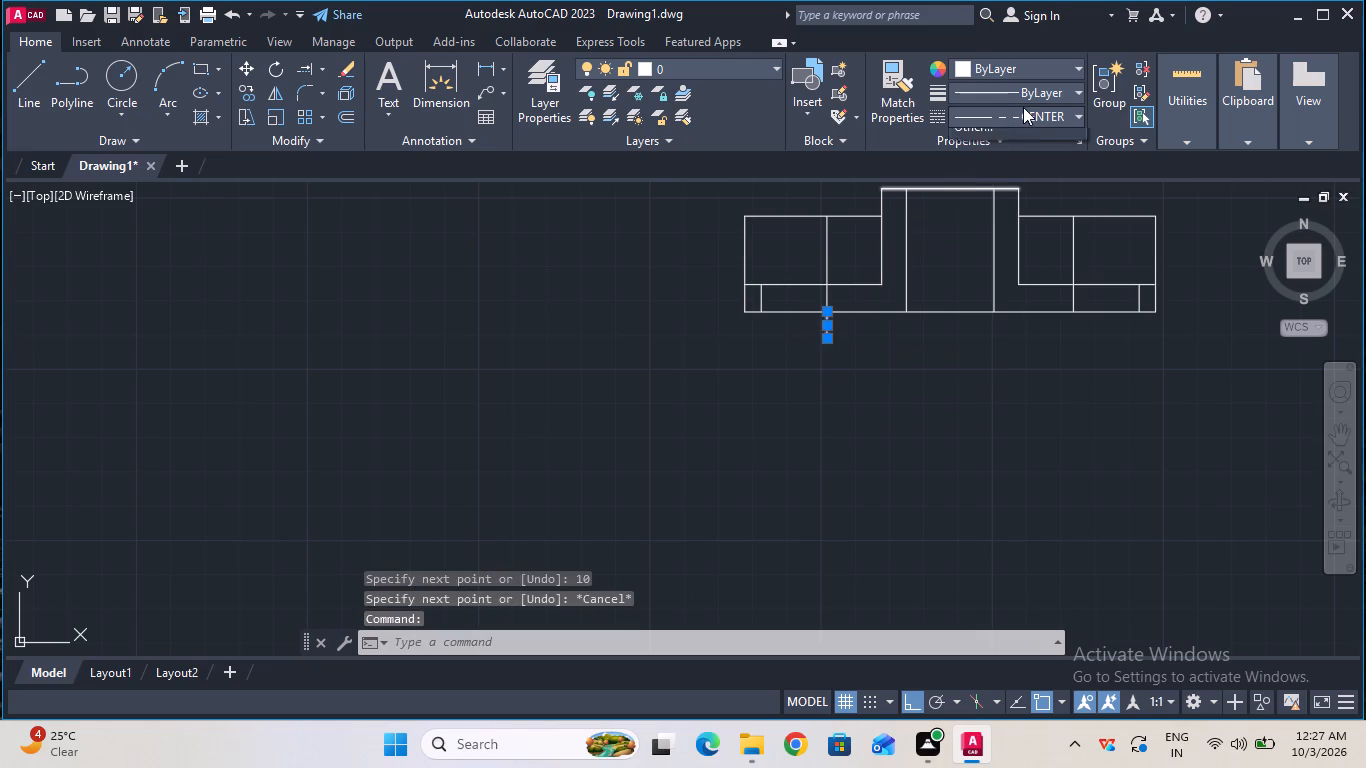
{"action": "left_click", "coordinate": [1027, 164]}
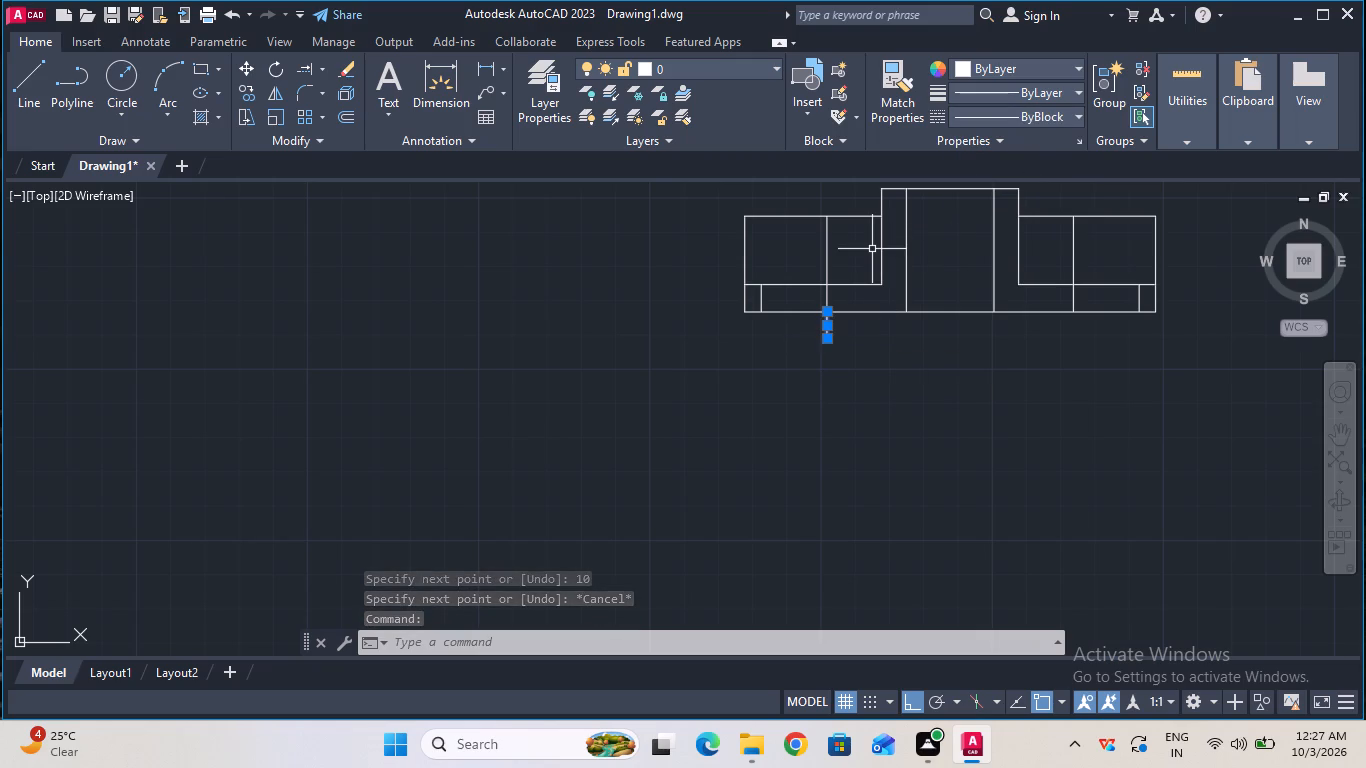
{"action": "key", "text": "Escape"}
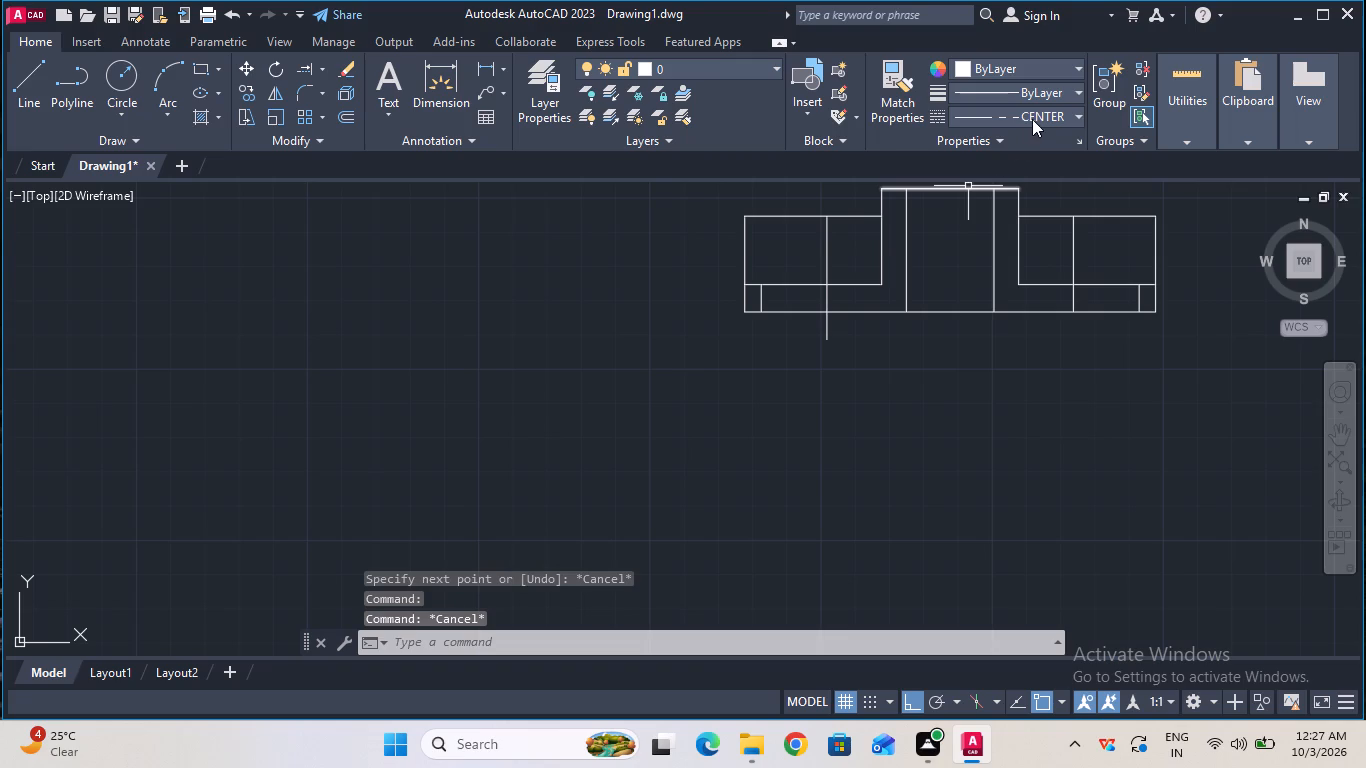
Set the current linetype for new objects to ByBlock.
{"action": "left_click", "coordinate": [1032, 119]}
{"action": "left_click", "coordinate": [1034, 166]}
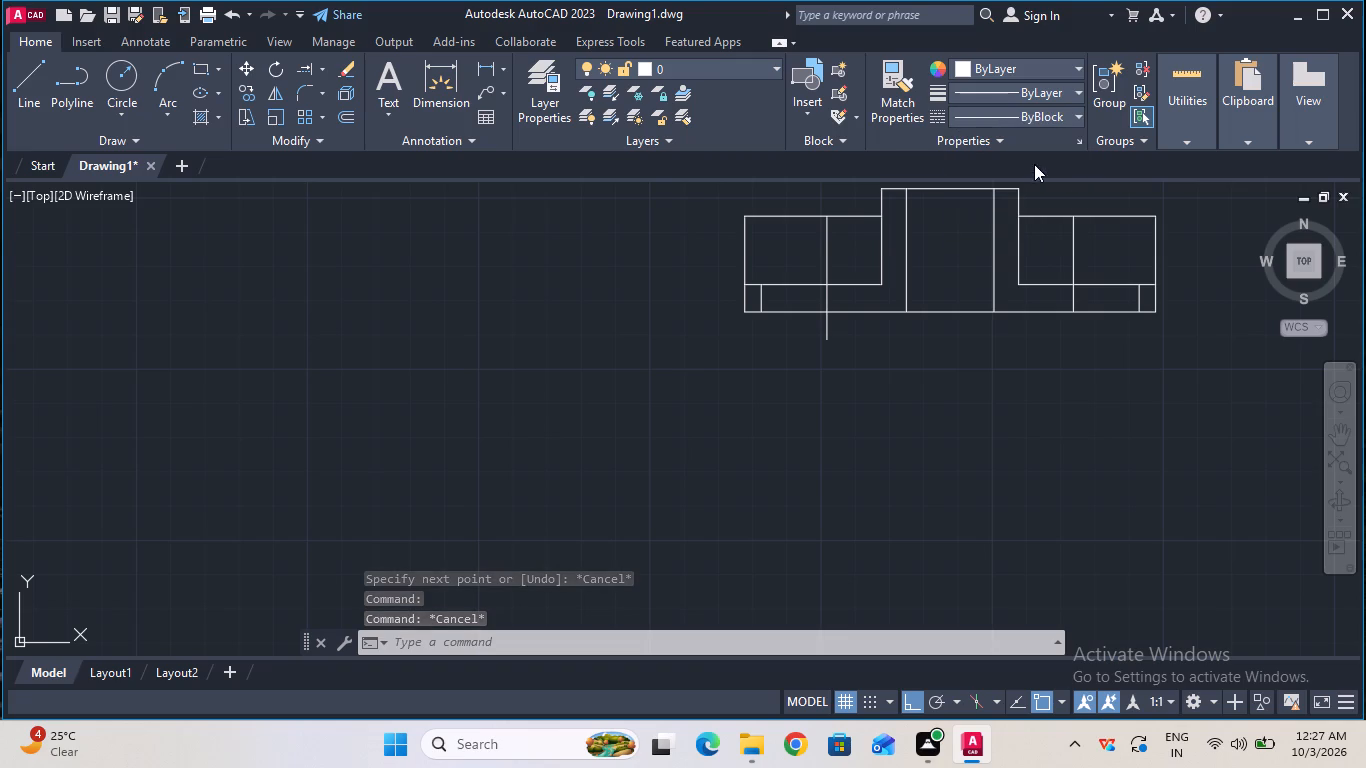
Copy the short vertical line below the base 10 mm to the right.
{"action": "scroll", "coordinate": [908, 297], "scroll_direction": "up", "scroll_amount": 1, "text": "ctrl"}
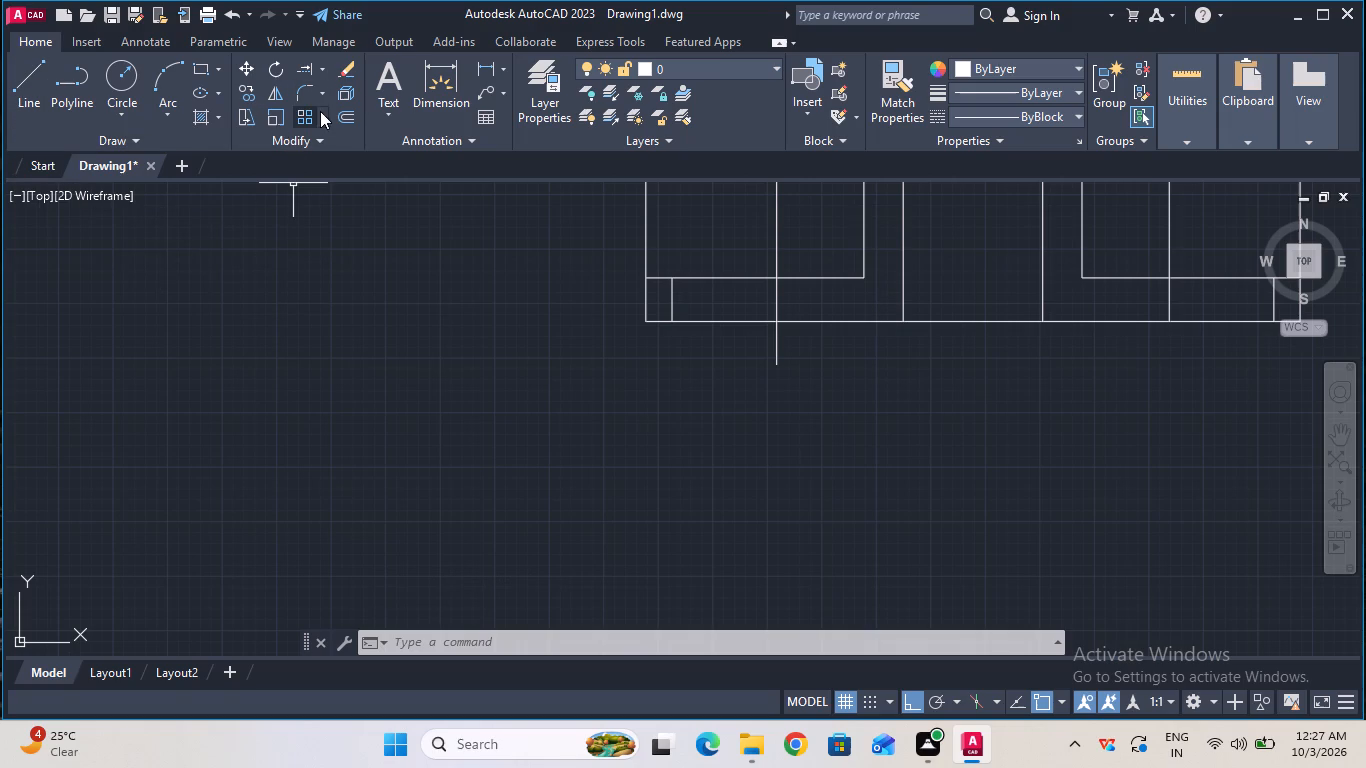
{"action": "left_click", "coordinate": [256, 95]}
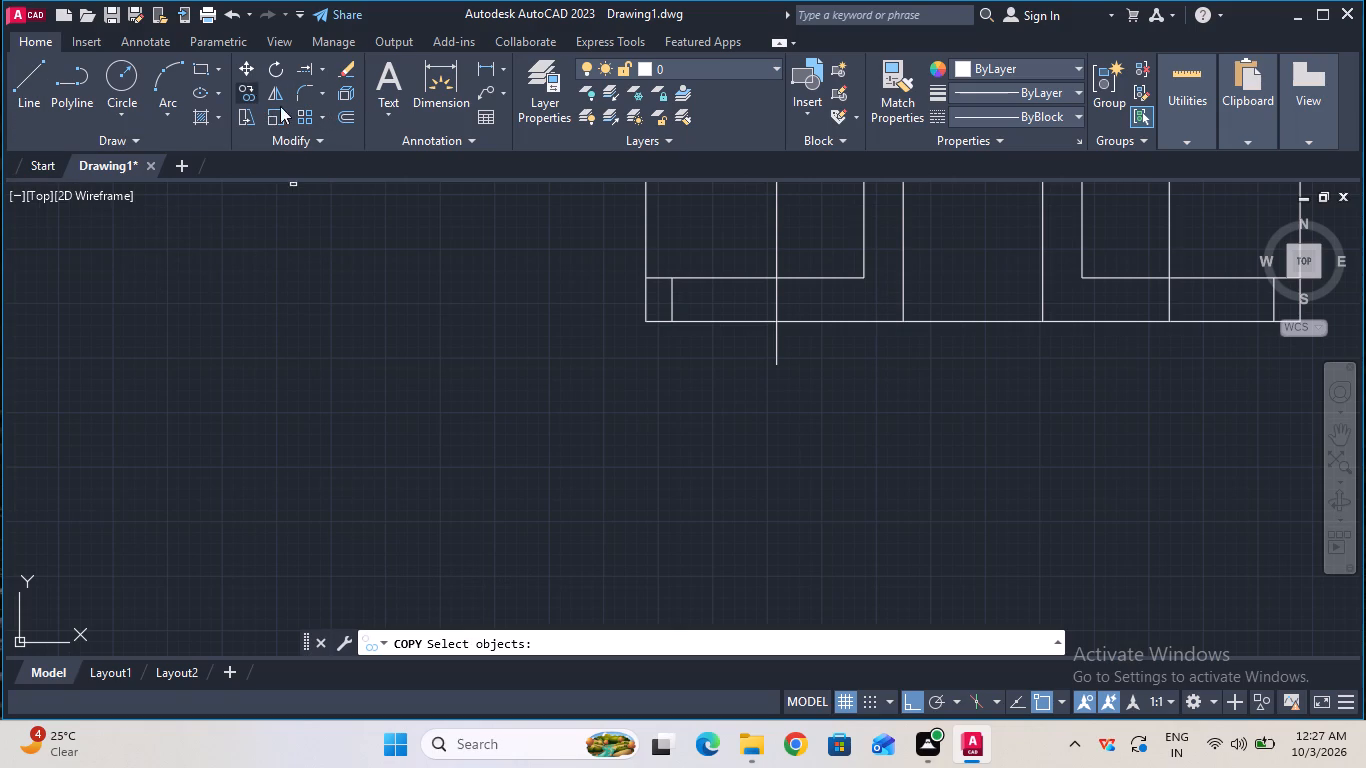
{"action": "left_click", "coordinate": [779, 349]}
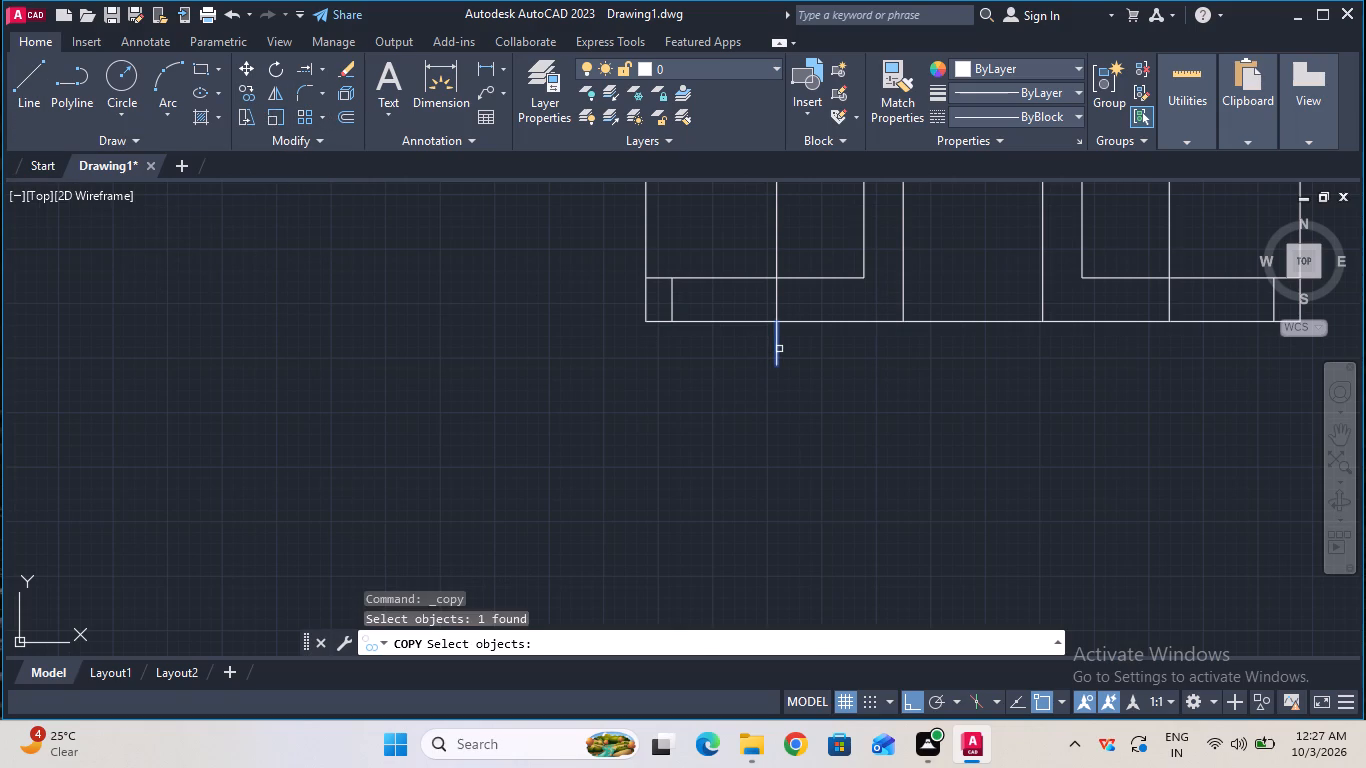
{"action": "key", "text": "Return"}
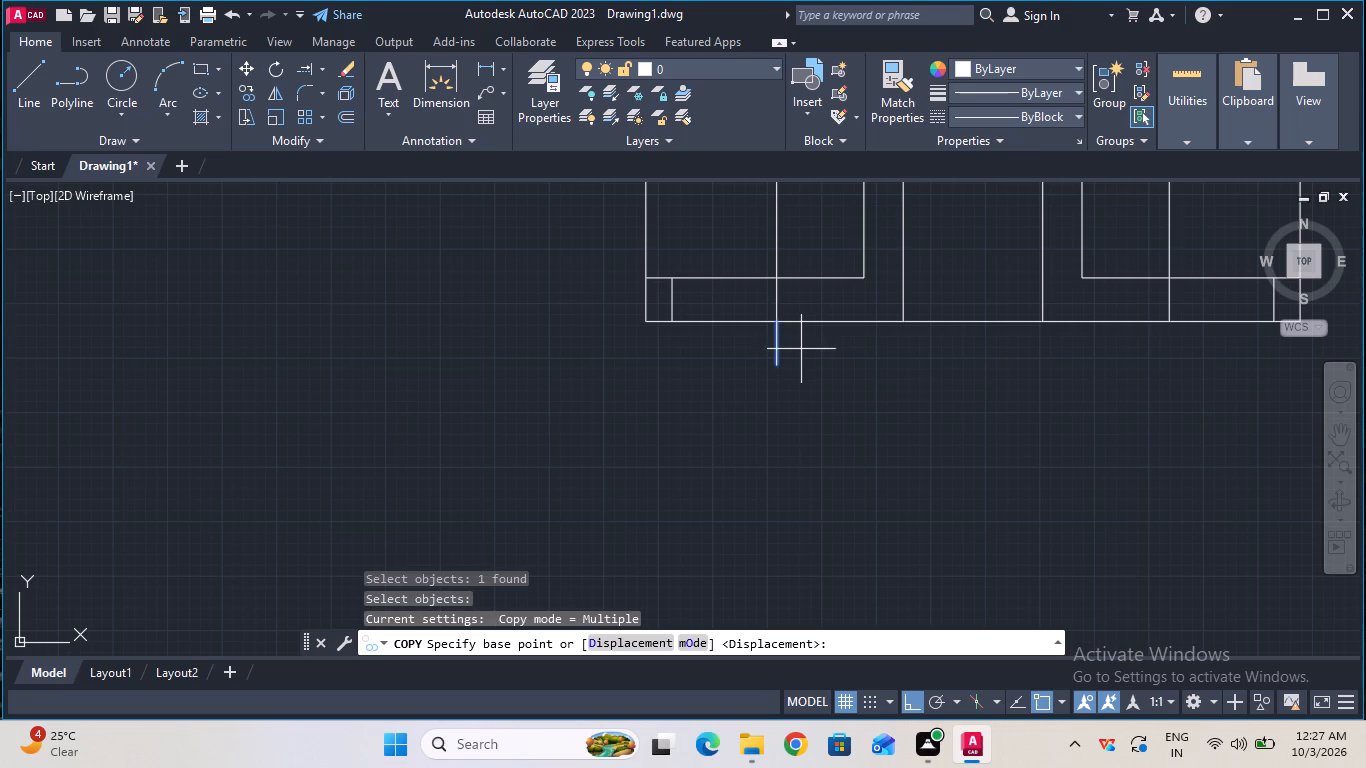
{"action": "left_click", "coordinate": [773, 346]}
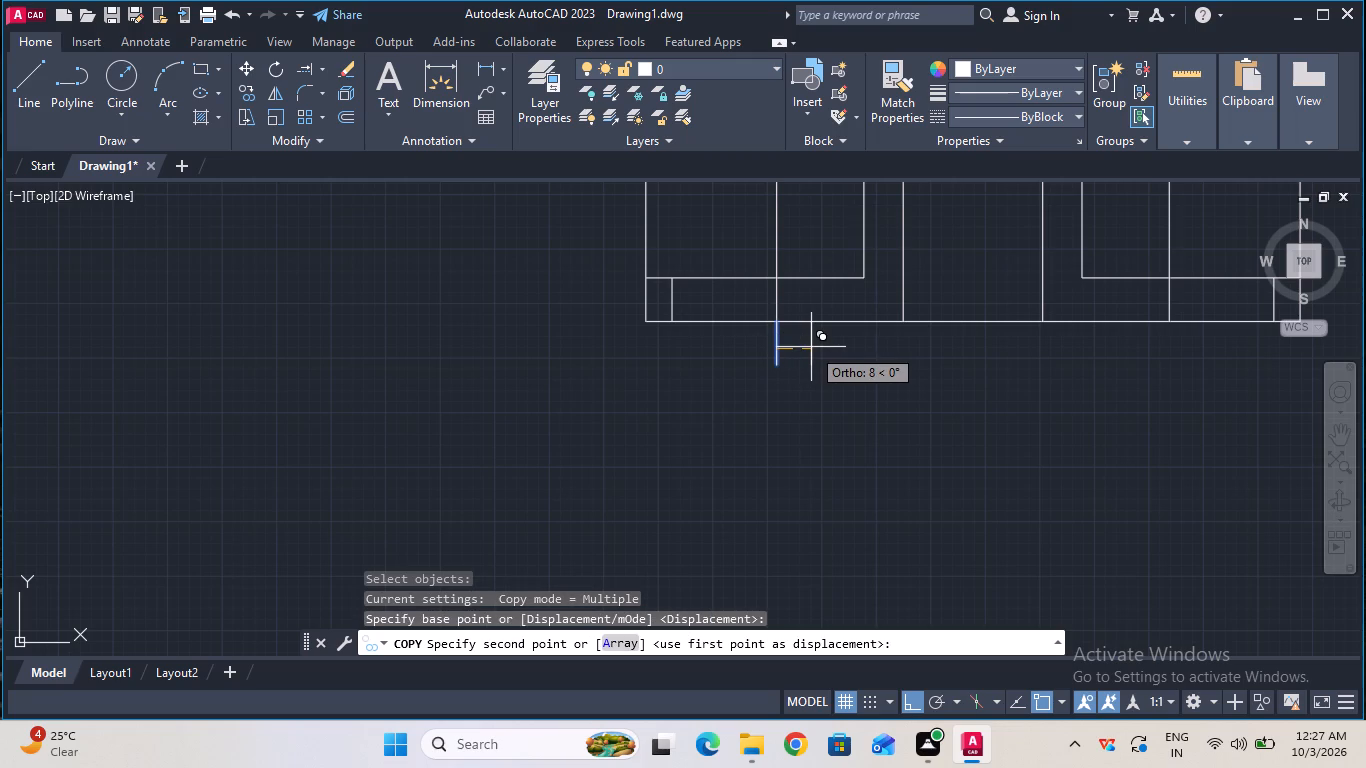
{"action": "key", "text": "1"}
{"action": "key", "text": "0"}
{"action": "key", "text": "Return"}
{"action": "key", "text": "Escape"}
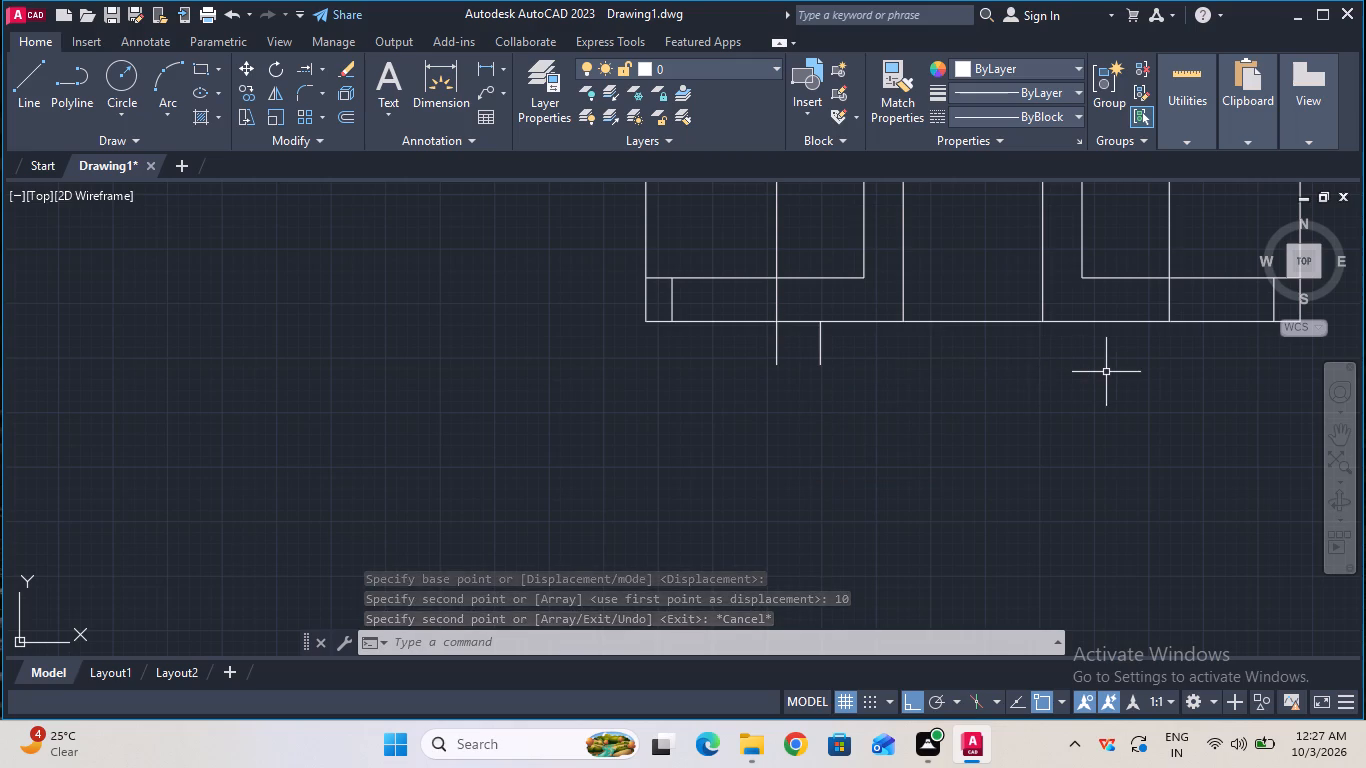
Draw a 10 mm vertical line downward from the base's bottom edge, below the long vertical line in the right step.
{"action": "left_click", "coordinate": [34, 72]}
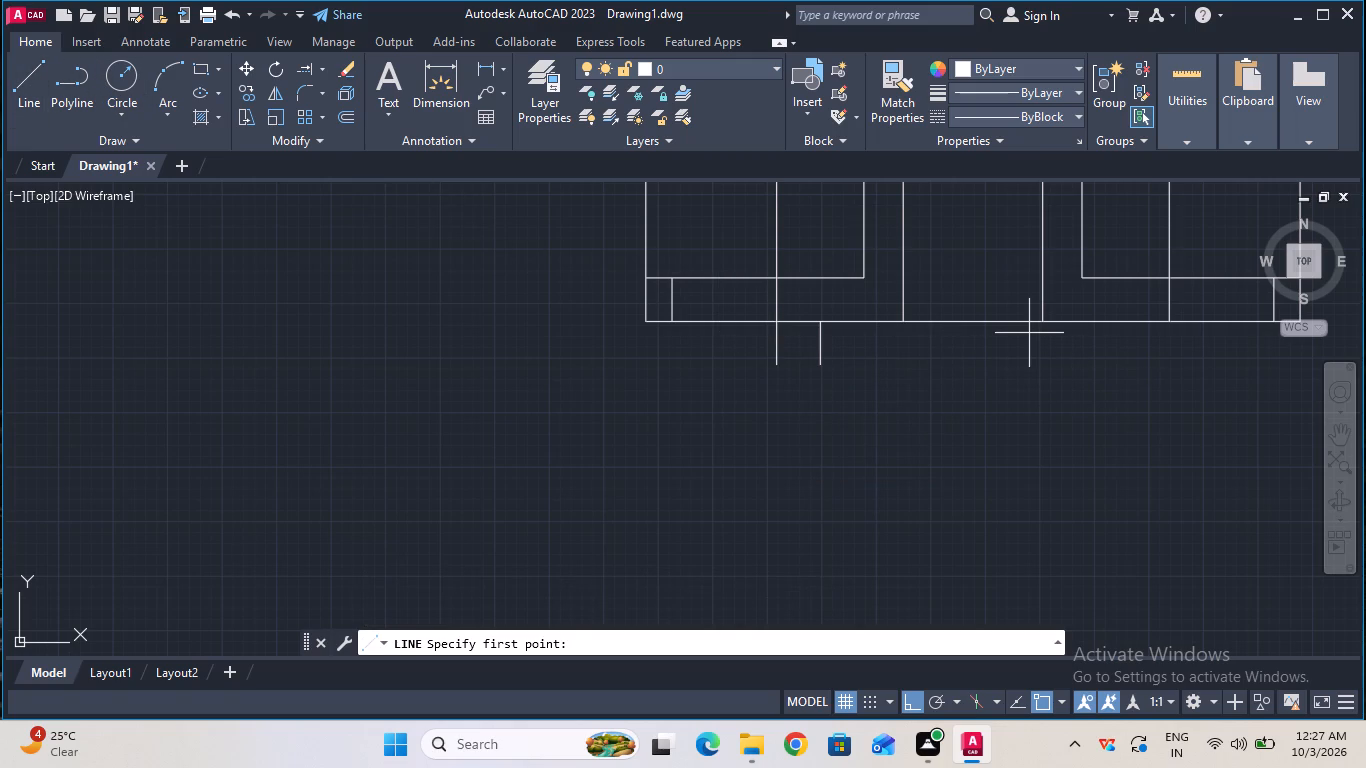
{"action": "left_click", "coordinate": [1168, 324]}
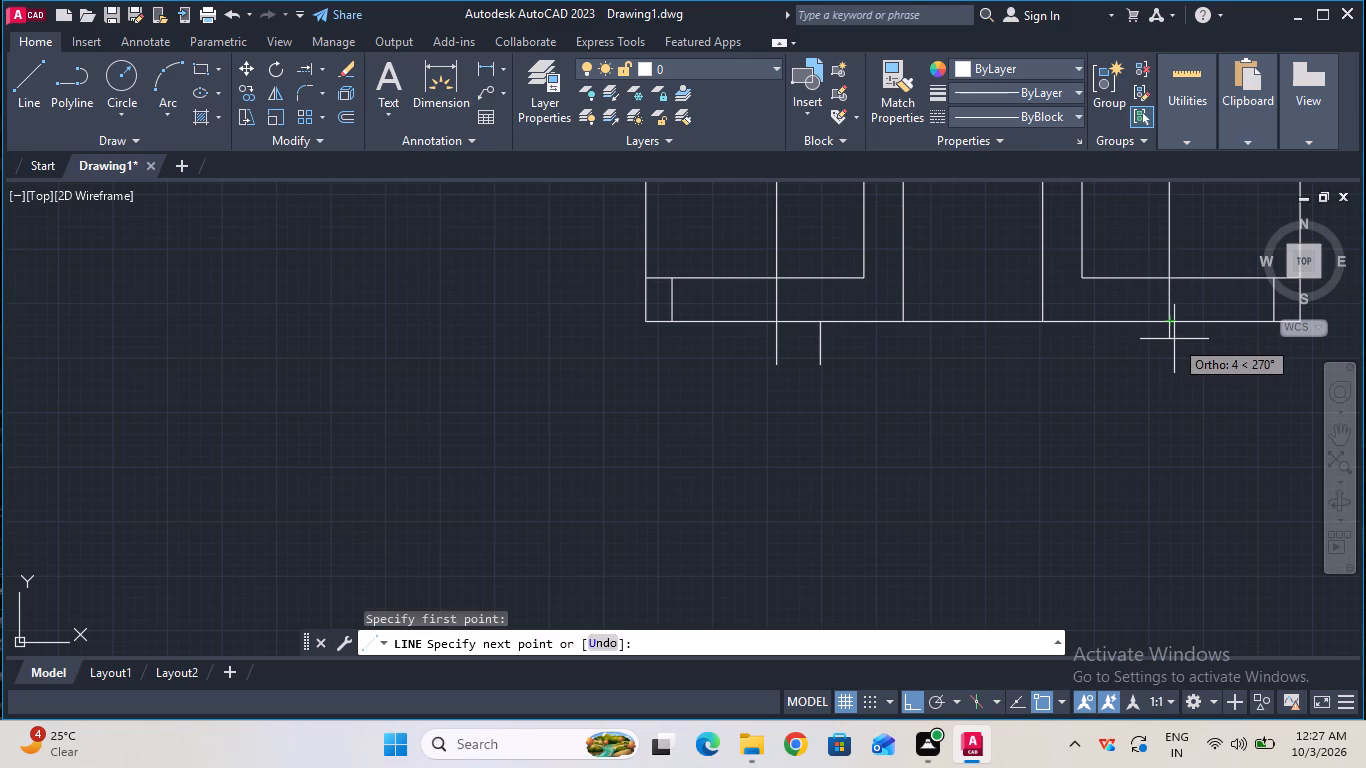
{"action": "type", "text": "10"}
{"action": "key", "text": "Return"}
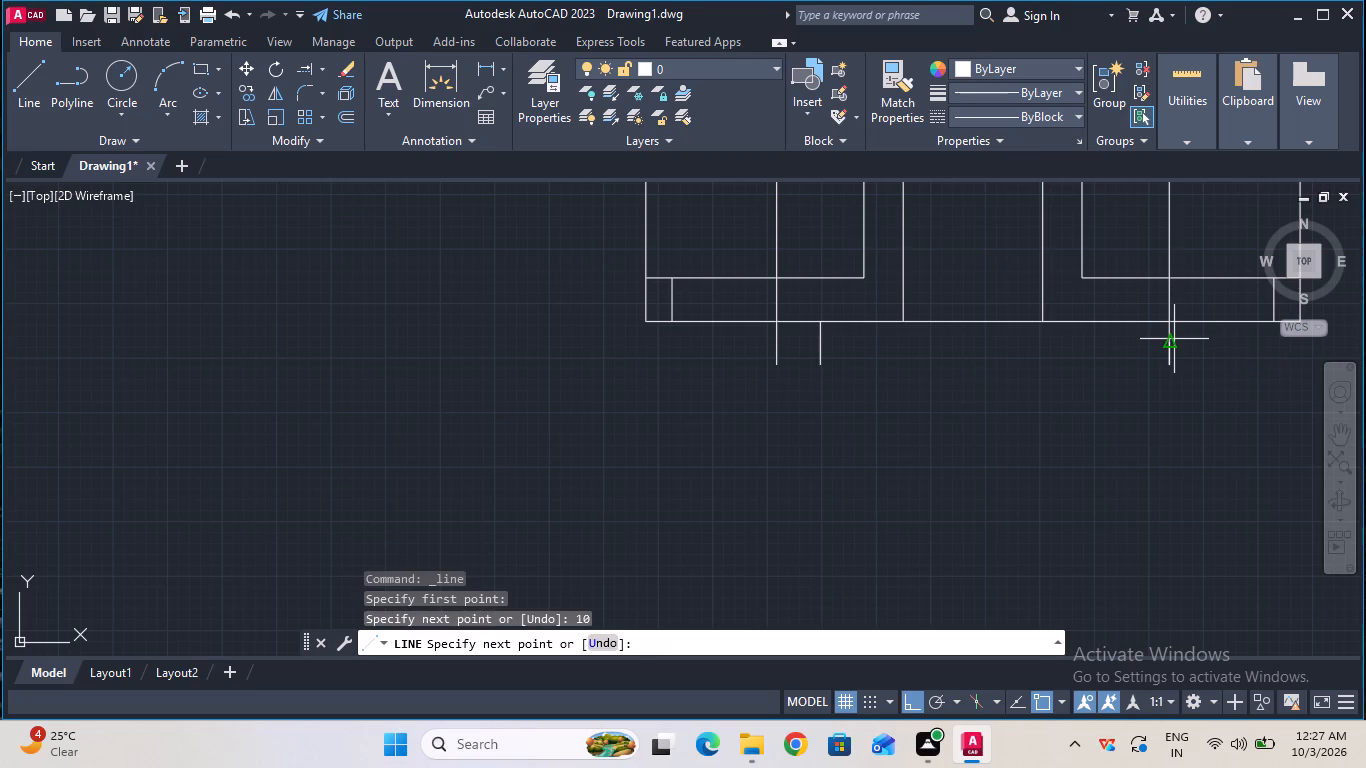
{"action": "key", "text": "Escape"}
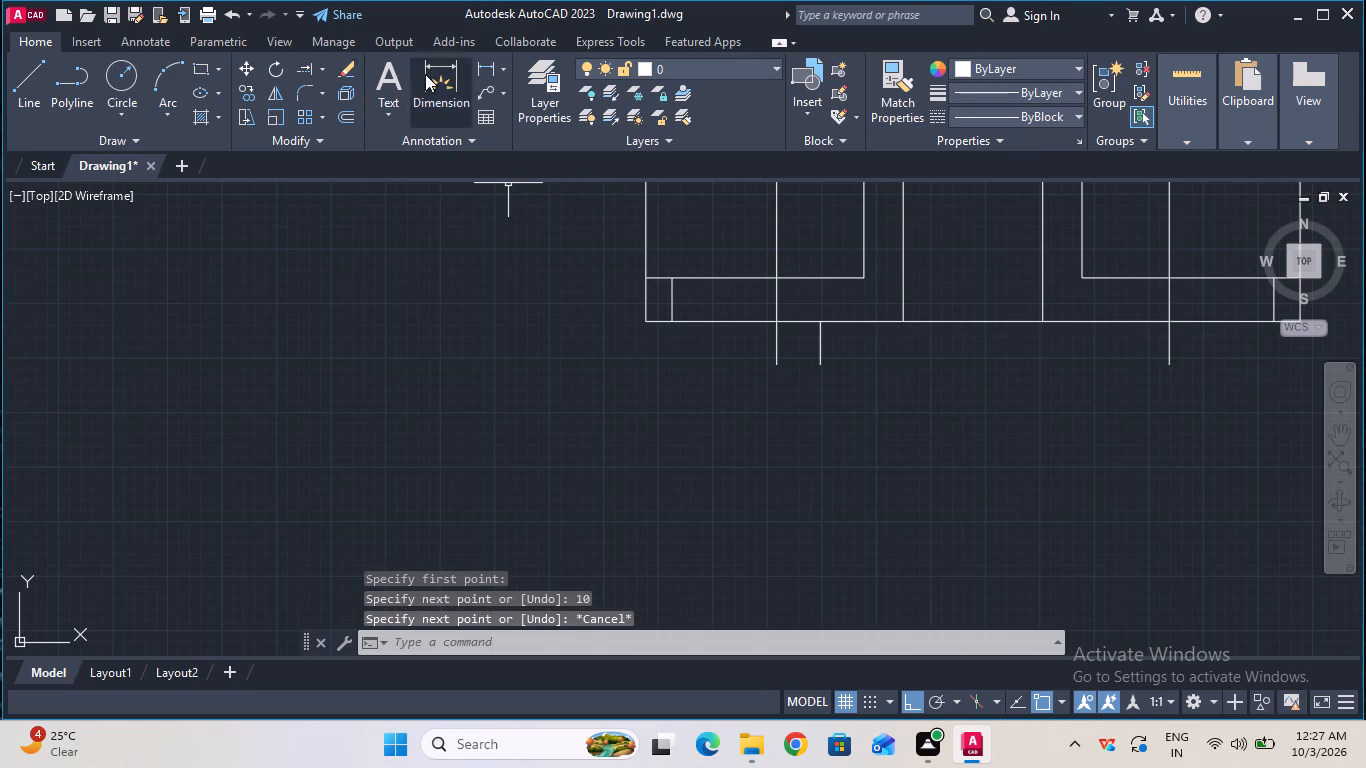
Copy the new short vertical line below the base's right step 10 mm to the left.
{"action": "left_click", "coordinate": [254, 89]}
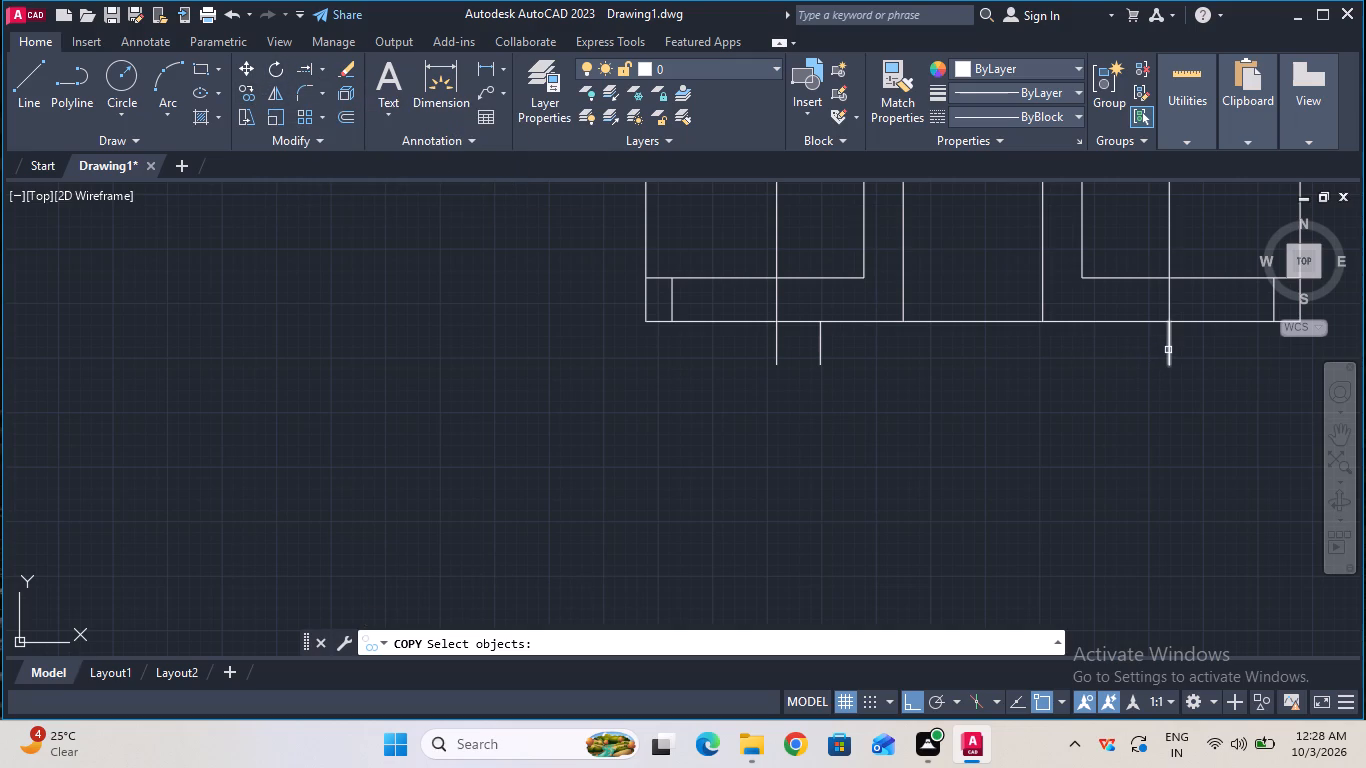
{"action": "left_click", "coordinate": [1168, 344]}
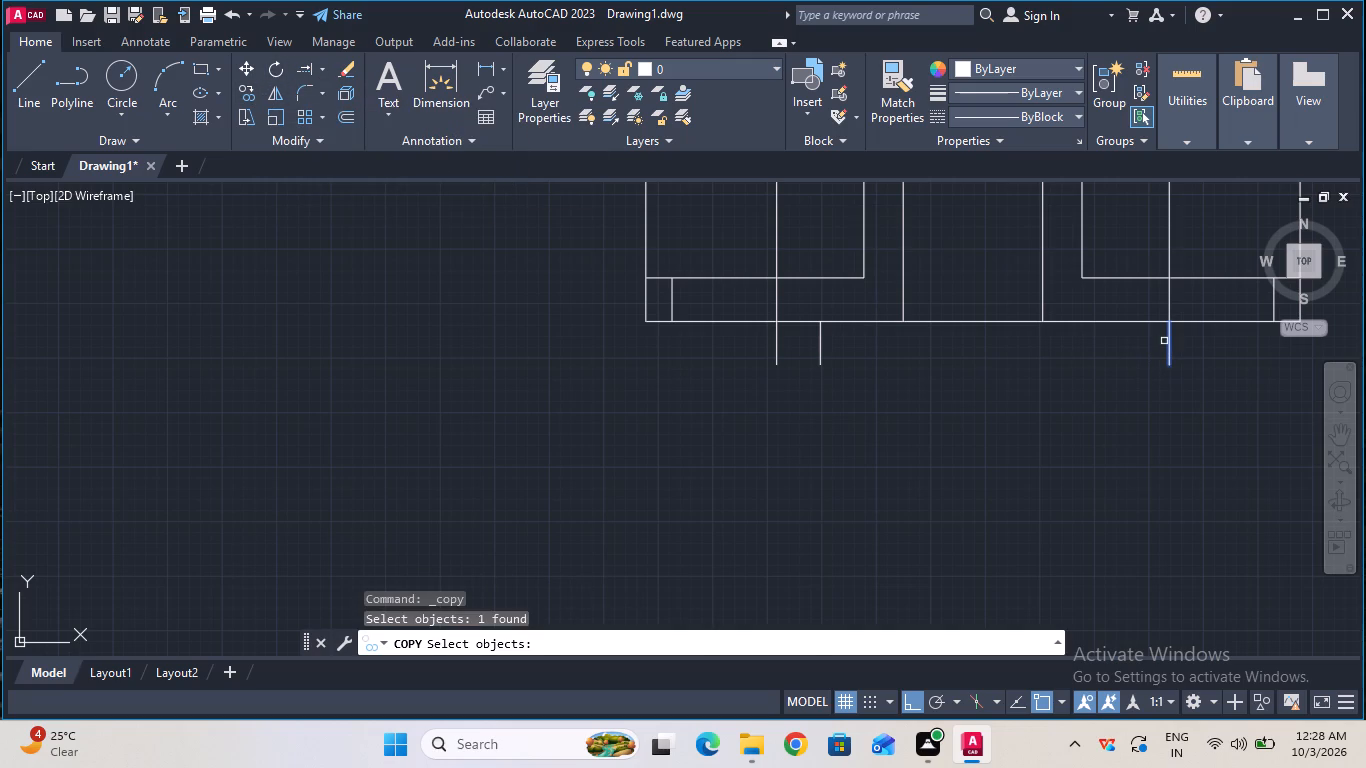
{"action": "key", "text": "Return"}
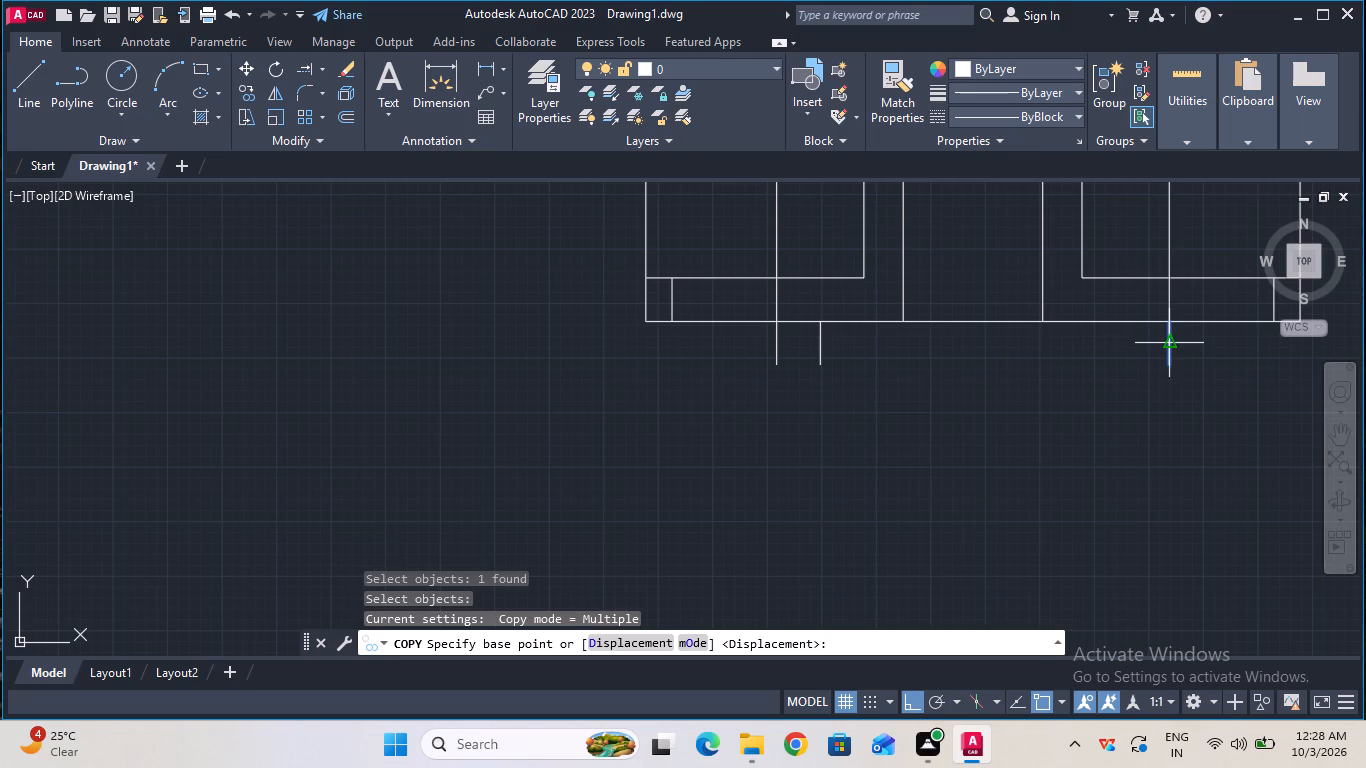
{"action": "left_click", "coordinate": [1173, 343]}
{"action": "key", "text": "1"}
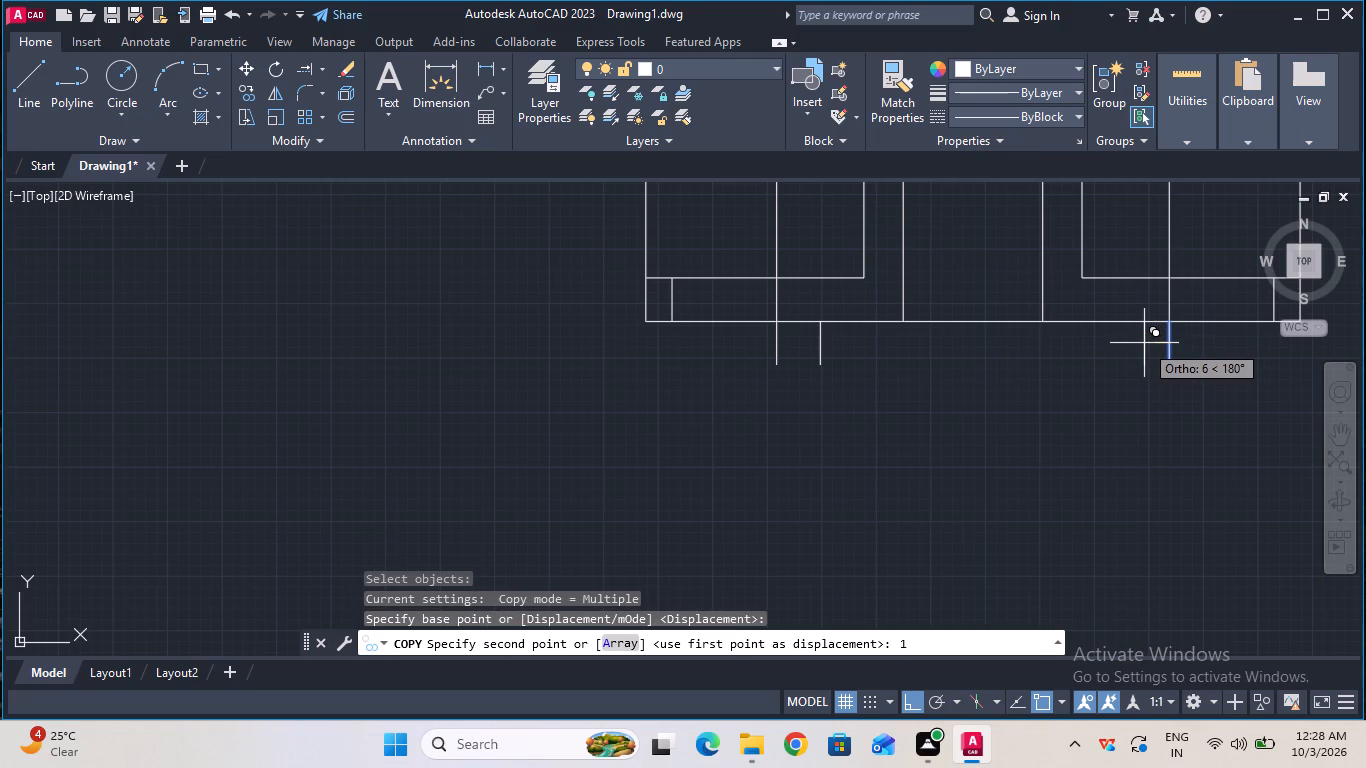
{"action": "key", "text": "0"}
{"action": "key", "text": "Return"}
{"action": "key", "text": "Escape"}
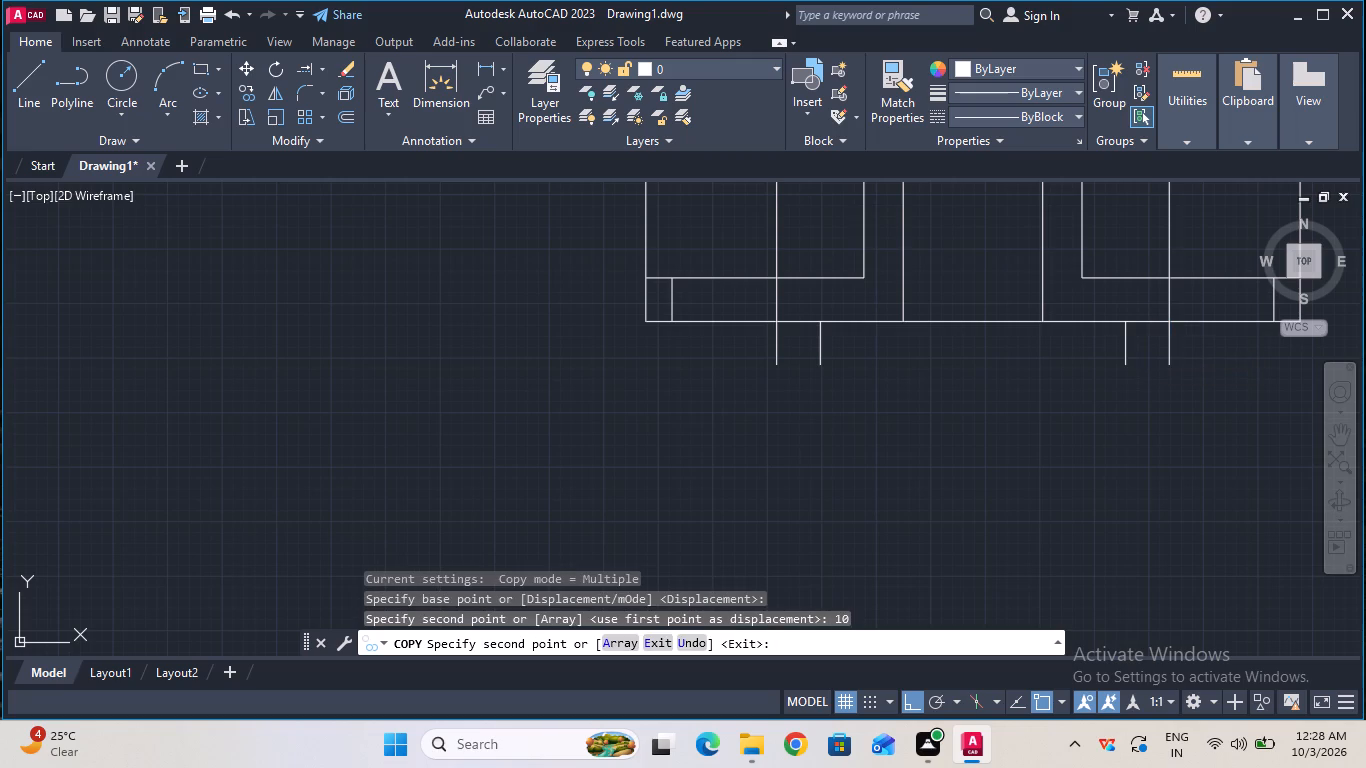
Fillet the corner between the inner short vertical line on the left and the base's bottom edge with a 6 mm radius.
{"action": "left_click", "coordinate": [305, 89]}
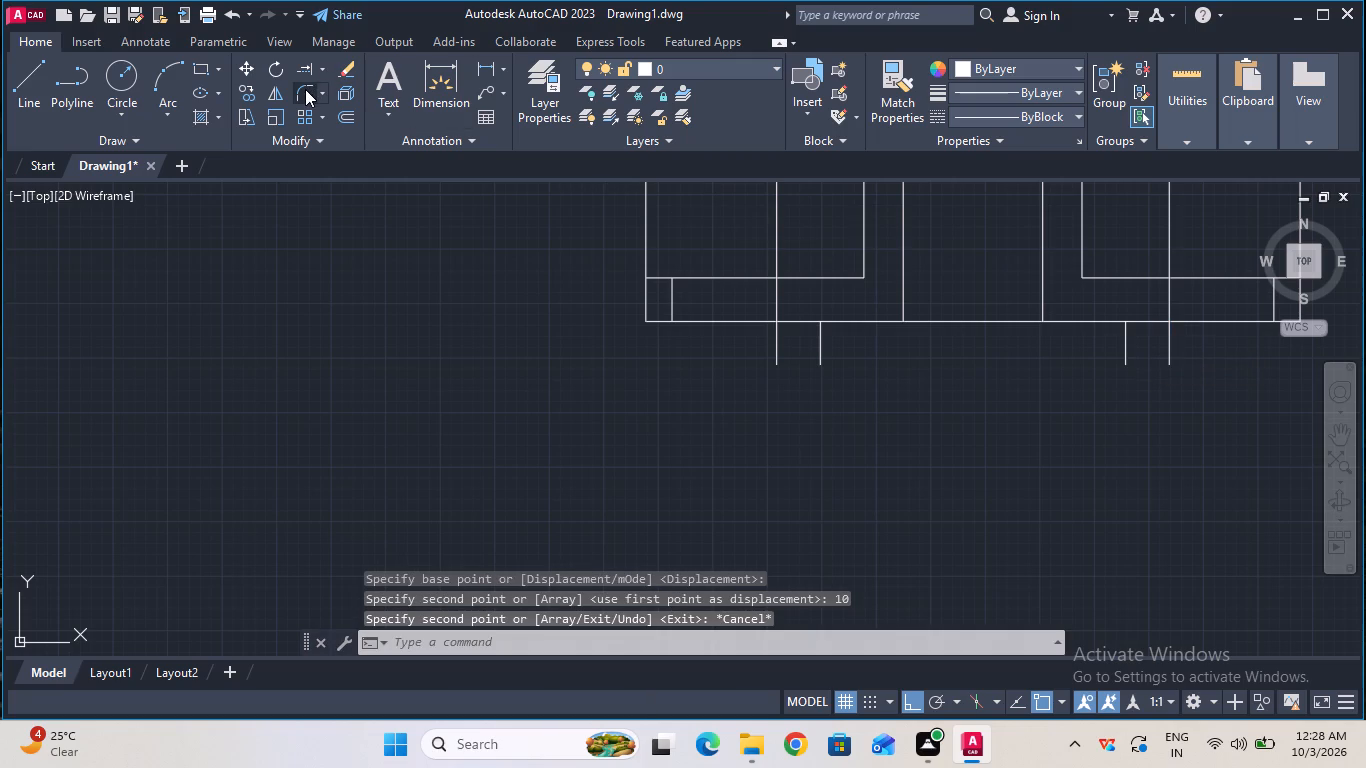
{"action": "left_click", "coordinate": [727, 632]}
{"action": "left_click", "coordinate": [731, 645]}
{"action": "left_click", "coordinate": [709, 634]}
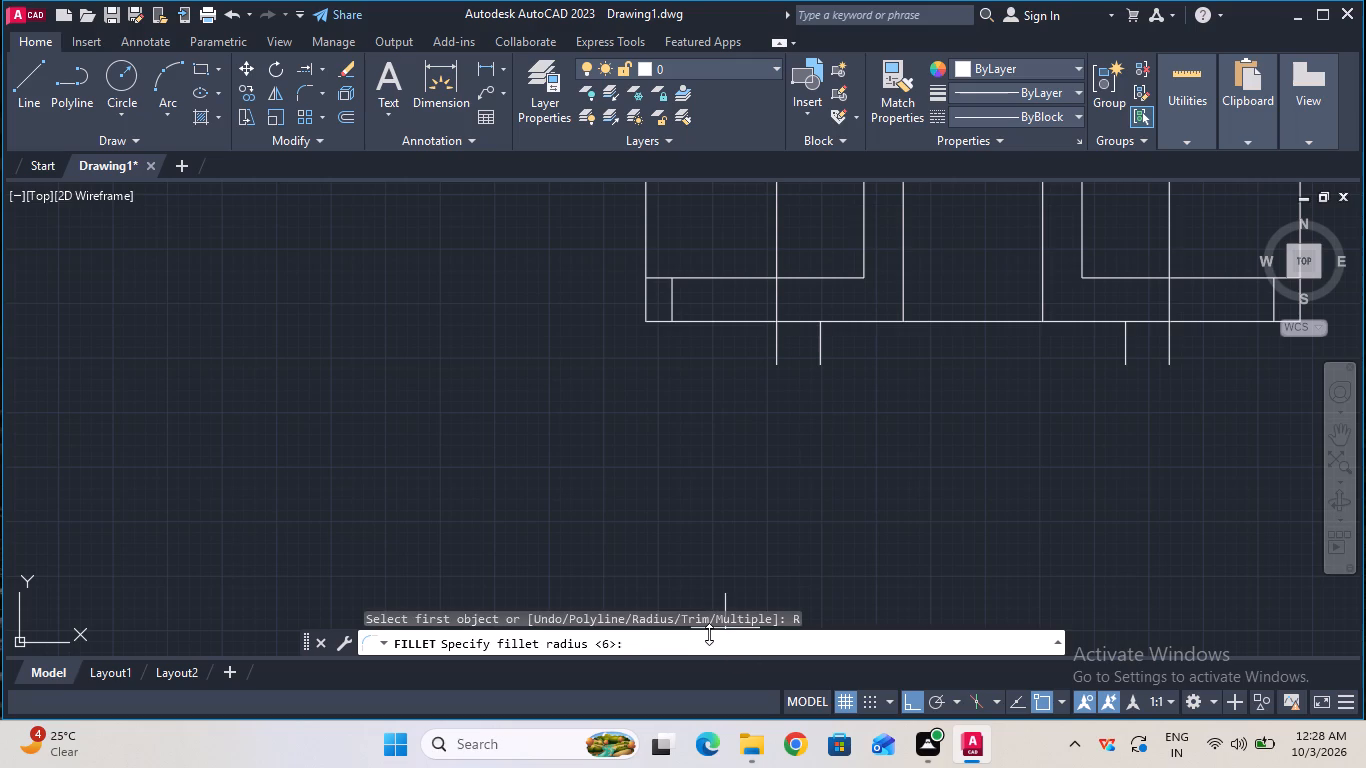
{"action": "key", "text": "6"}
{"action": "key", "text": "Return"}
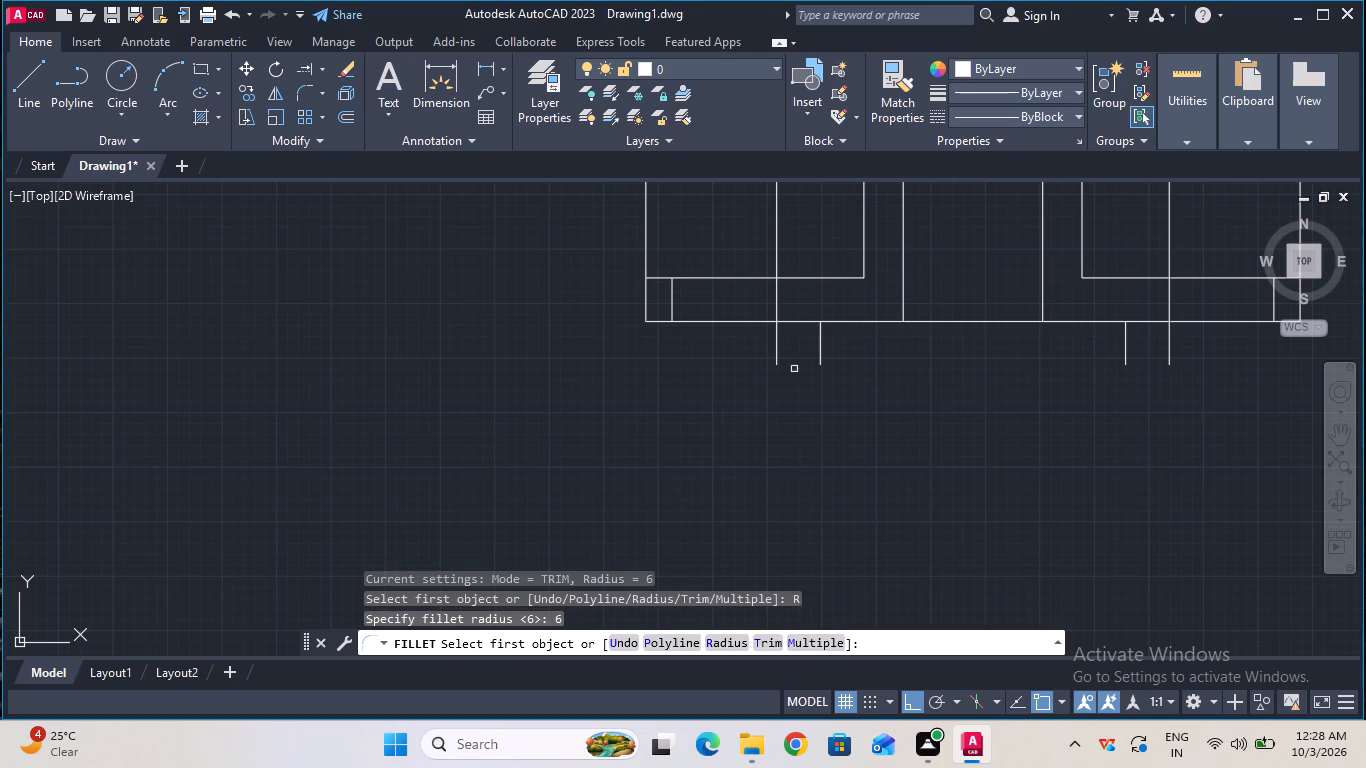
{"action": "left_click", "coordinate": [821, 345]}
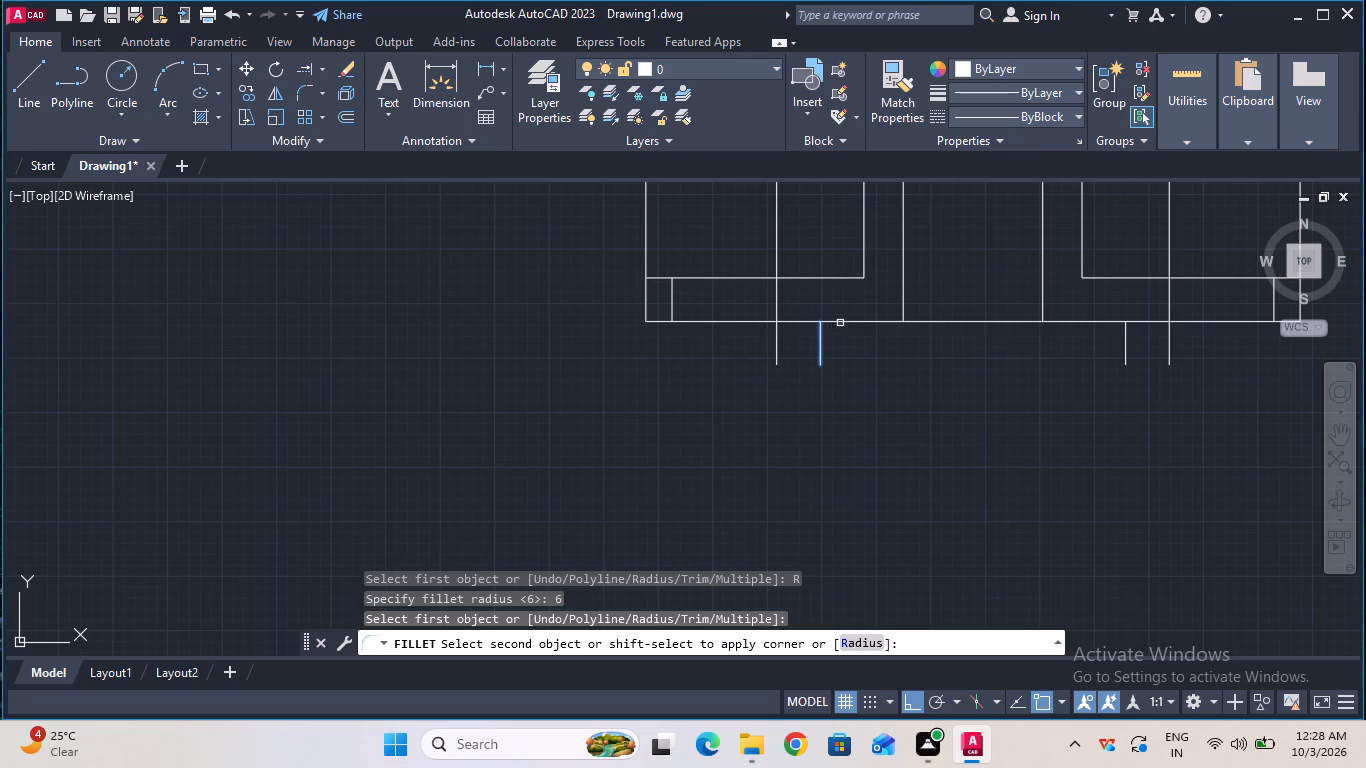
{"action": "left_click", "coordinate": [843, 321]}
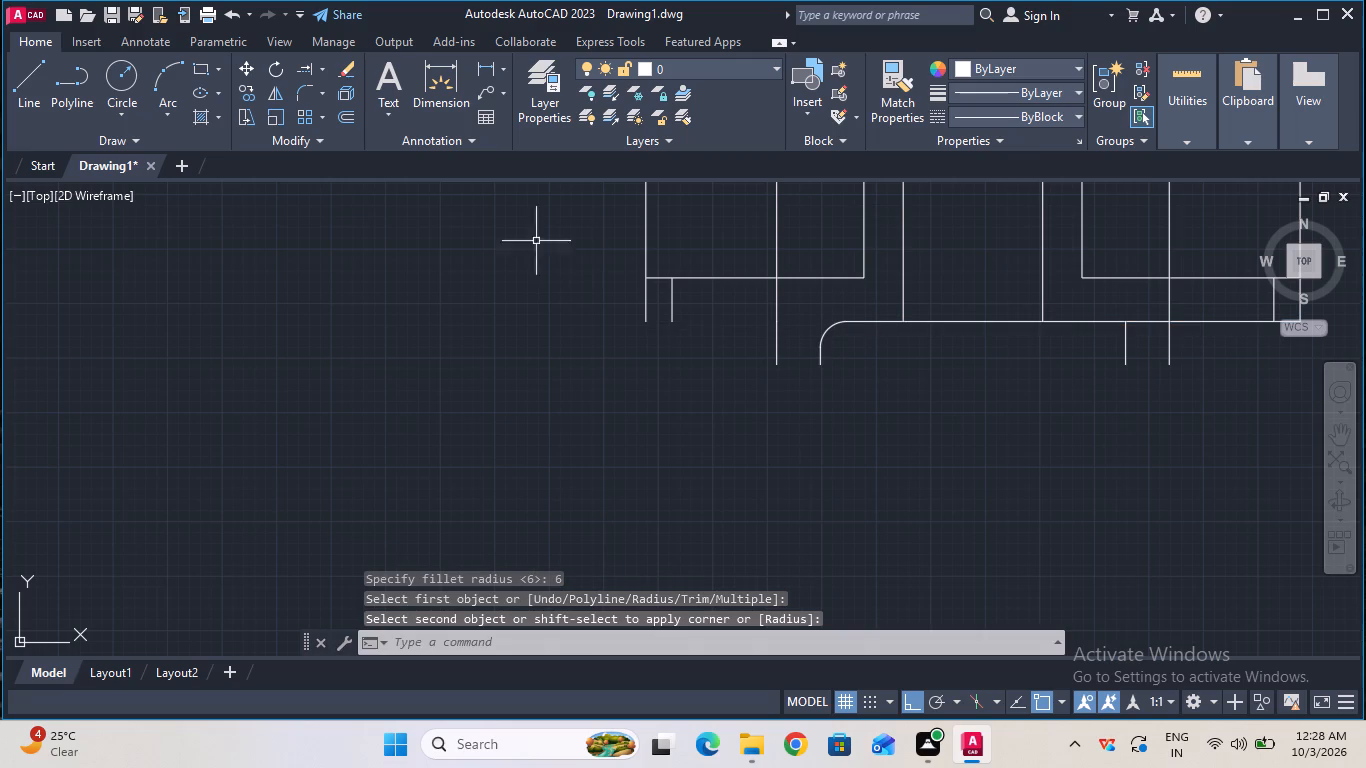
Draw a horizontal line from the base's lower-left corner to the upper end of the left fillet.
{"action": "left_click", "coordinate": [32, 91]}
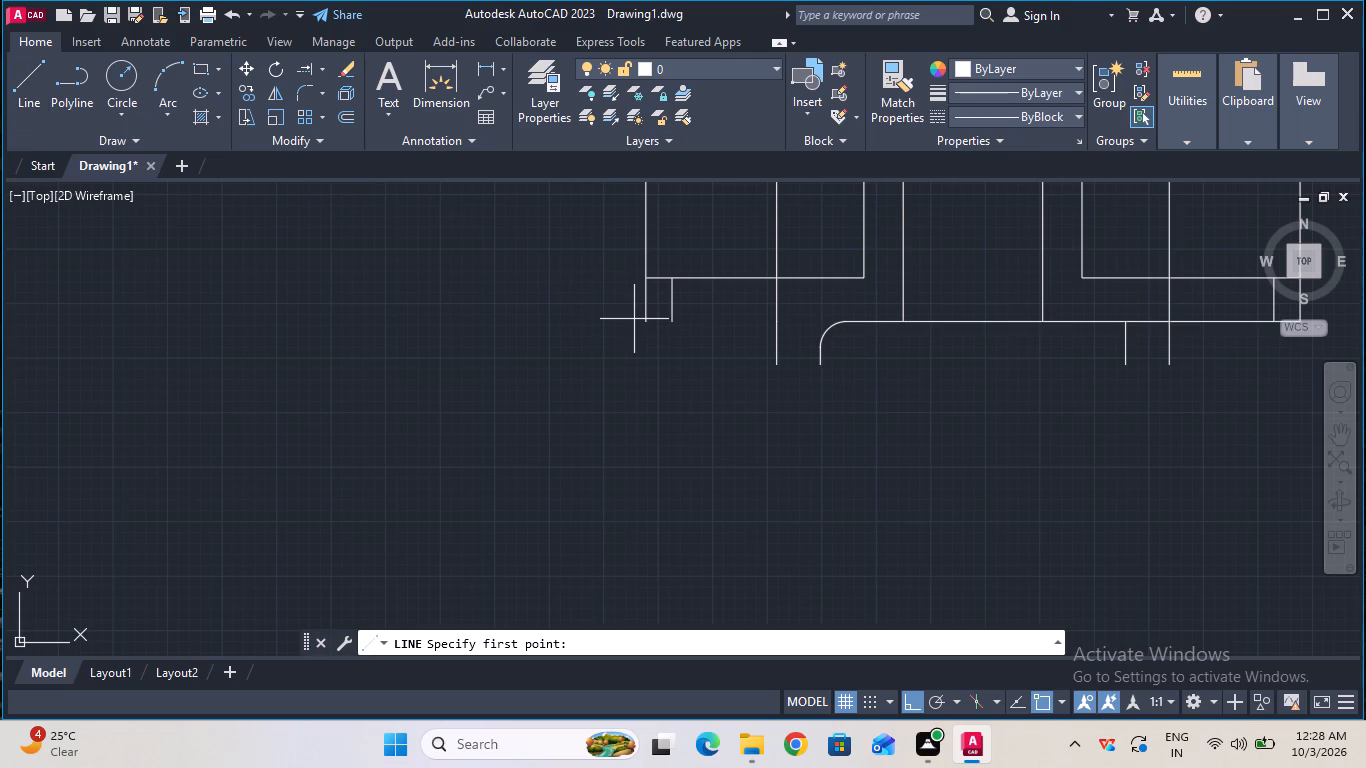
{"action": "left_click", "coordinate": [647, 321]}
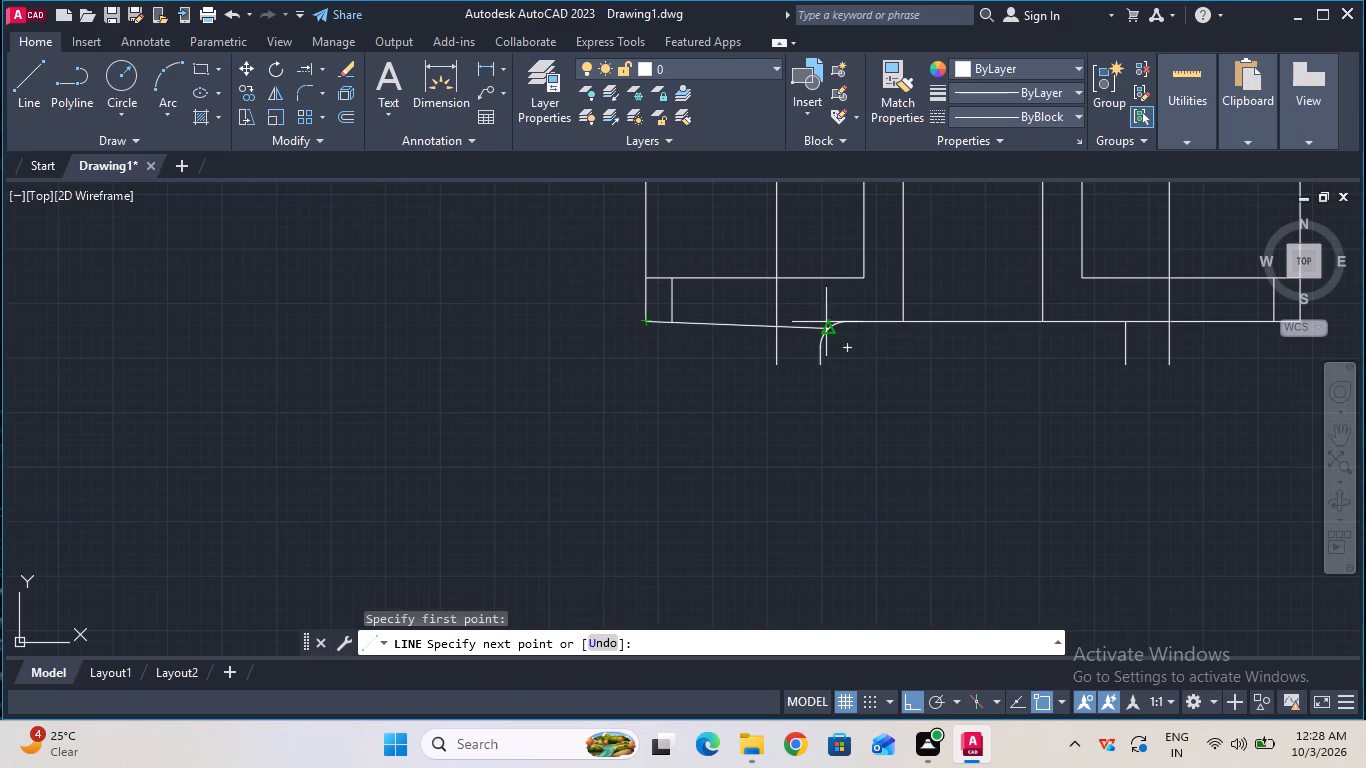
{"action": "left_click", "coordinate": [841, 317]}
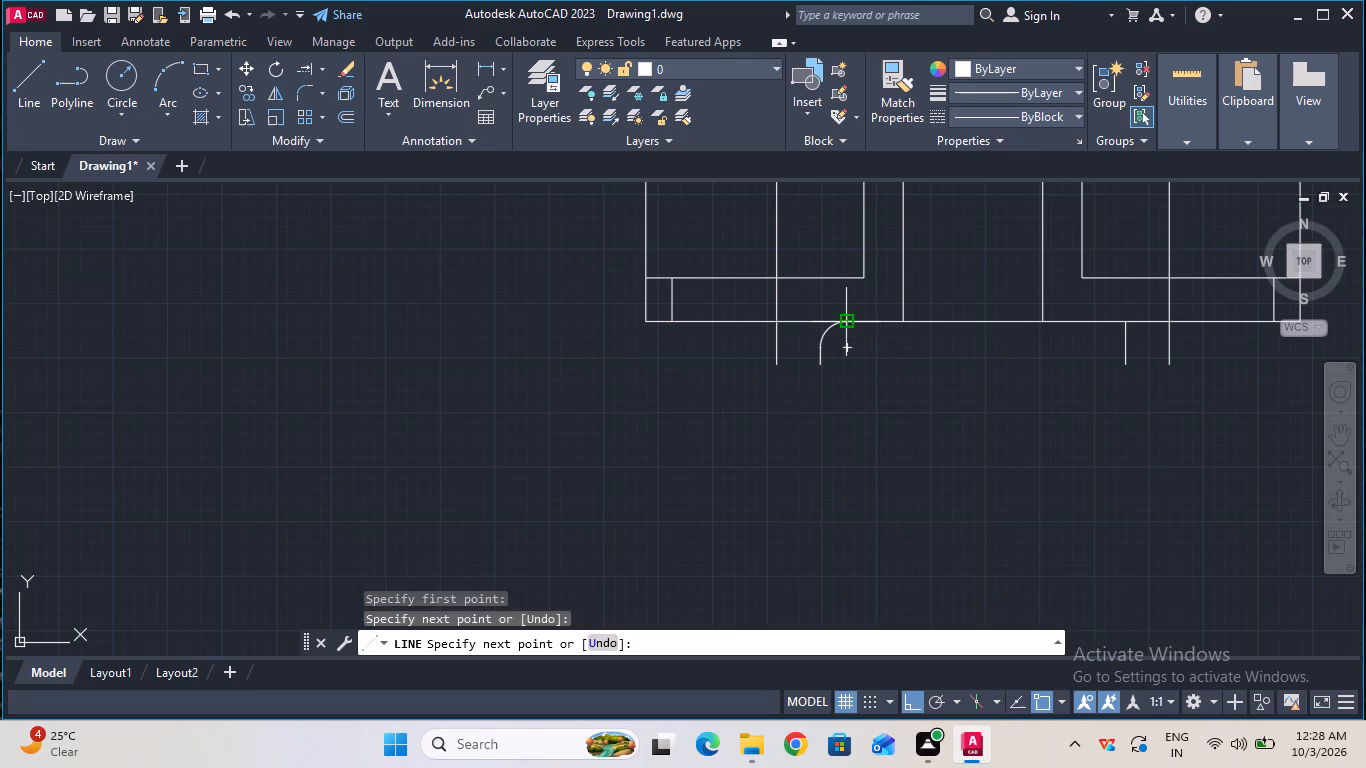
{"action": "key", "text": "Escape"}
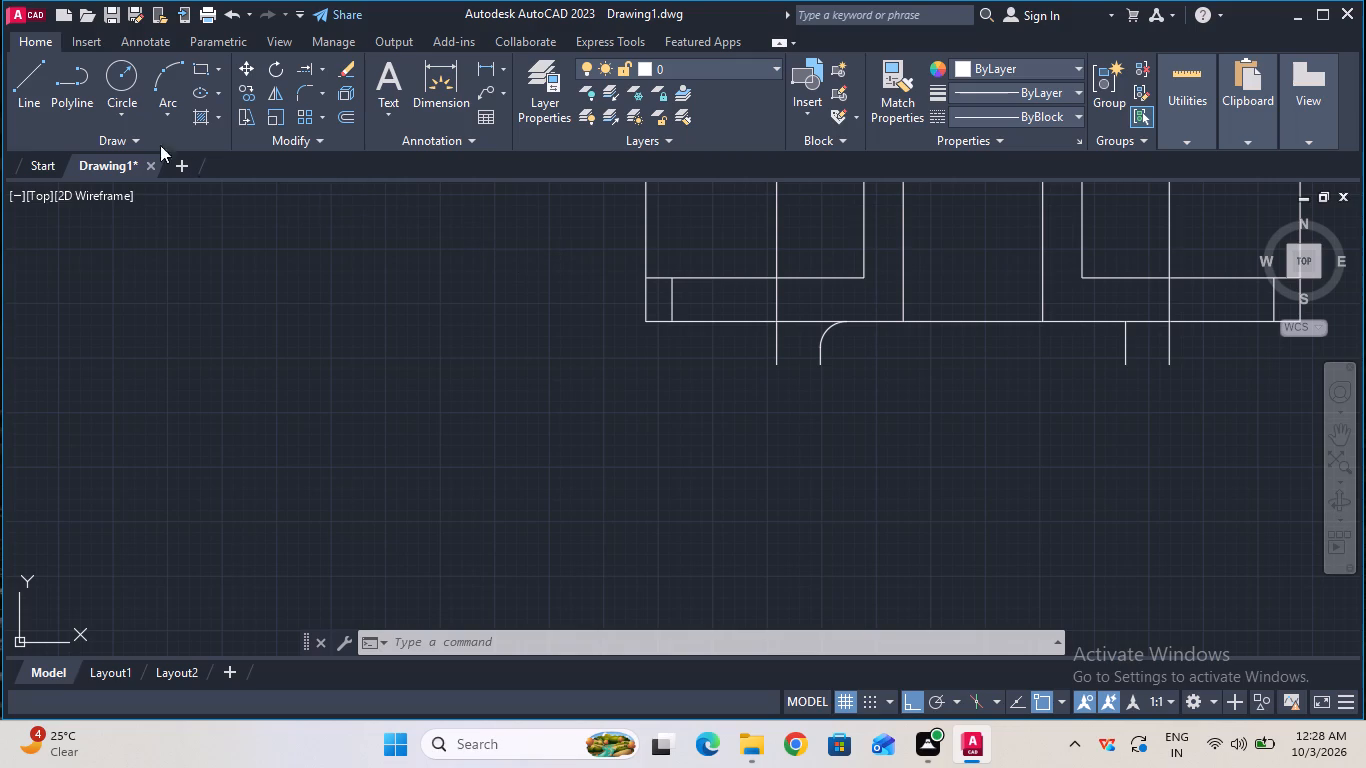
Fillet the corner between the base's bottom edge and the inner short vertical line on the right with the 6 mm radius.
{"action": "left_click", "coordinate": [309, 88]}
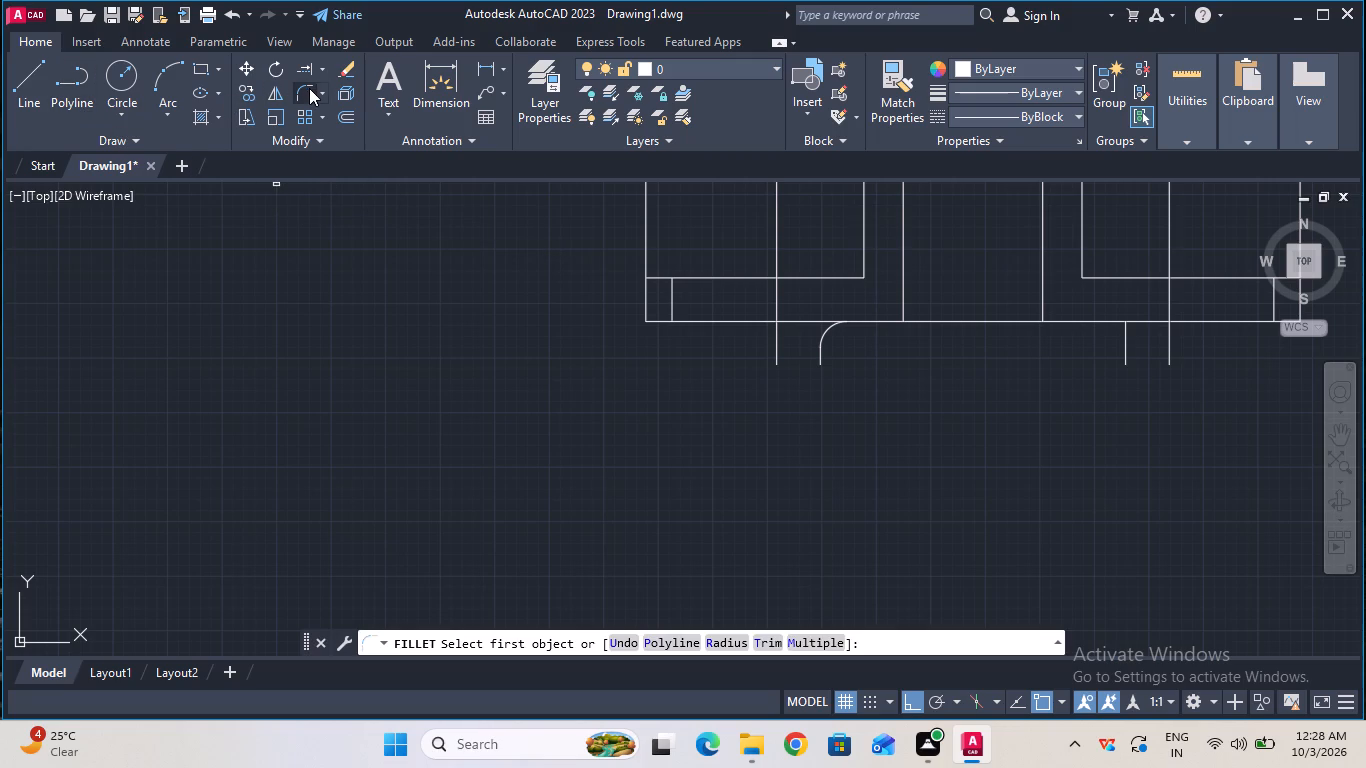
{"action": "left_click", "coordinate": [1113, 319]}
{"action": "left_click", "coordinate": [1126, 338]}
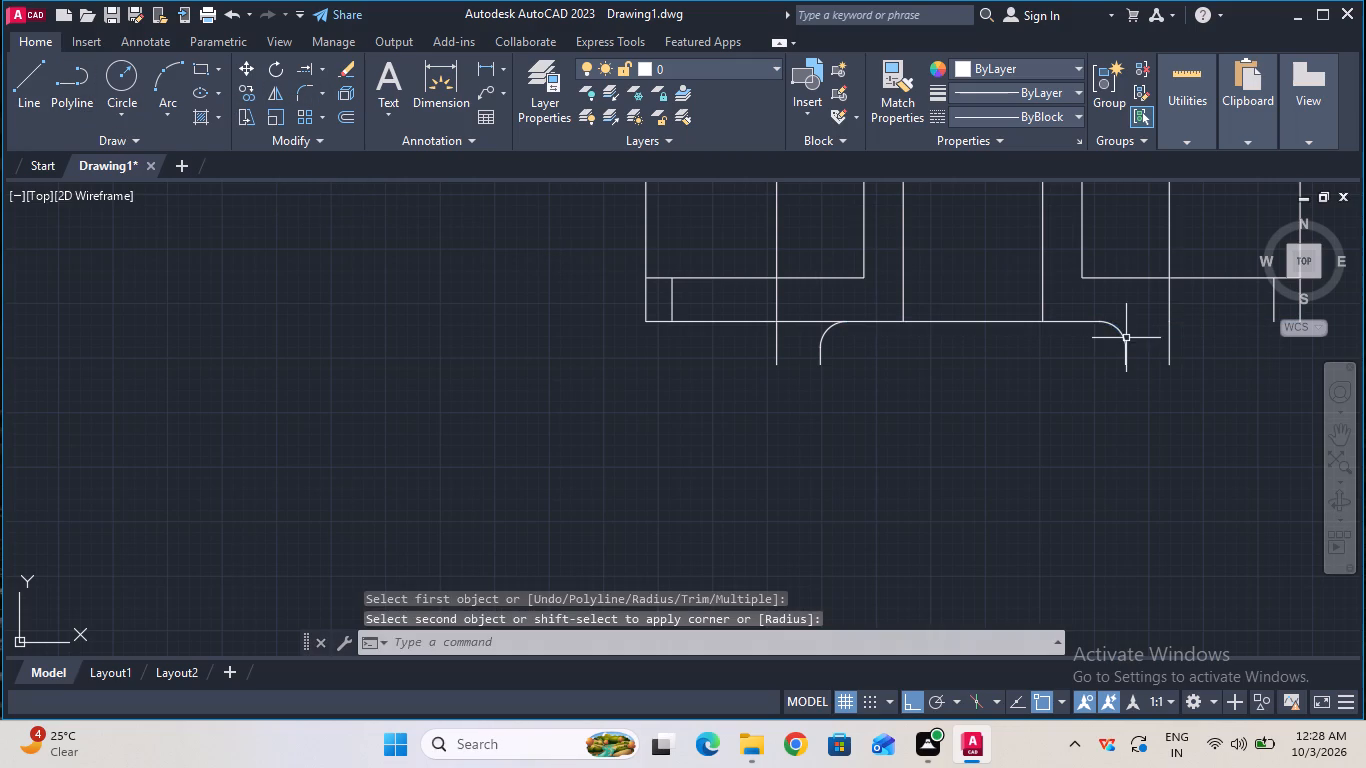
{"action": "key", "text": "Escape"}
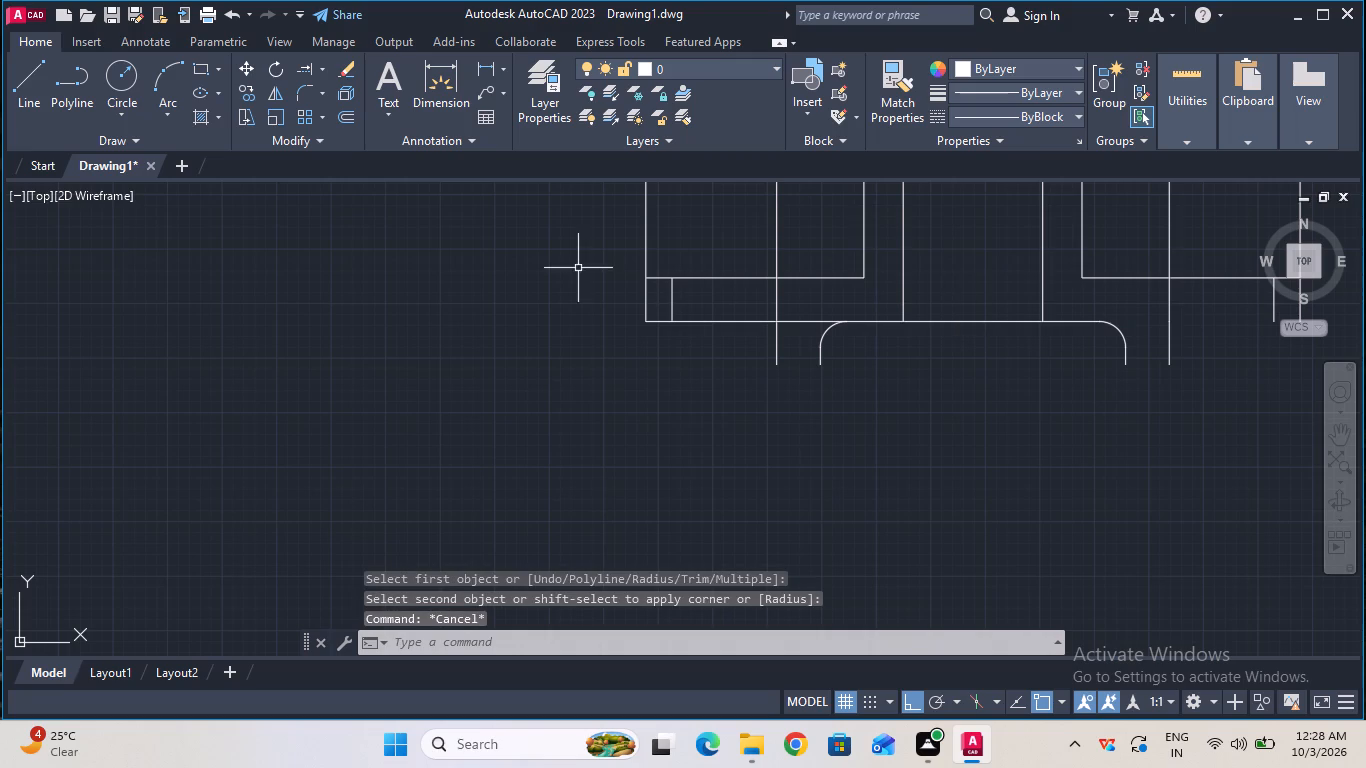
Draw a horizontal line from the right fillet's upper end to the bottom of the short vertical line near the base's right end.
{"action": "left_click", "coordinate": [32, 100]}
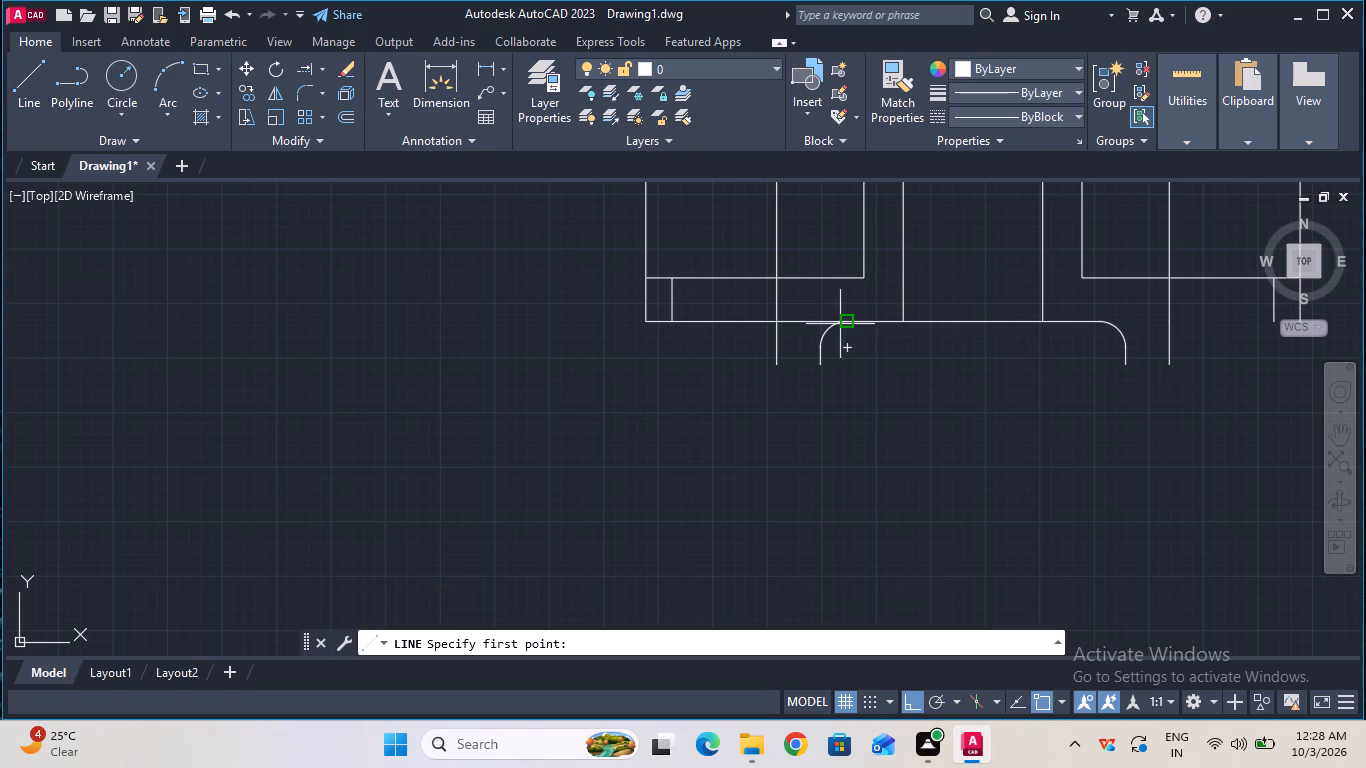
{"action": "left_click", "coordinate": [1105, 324]}
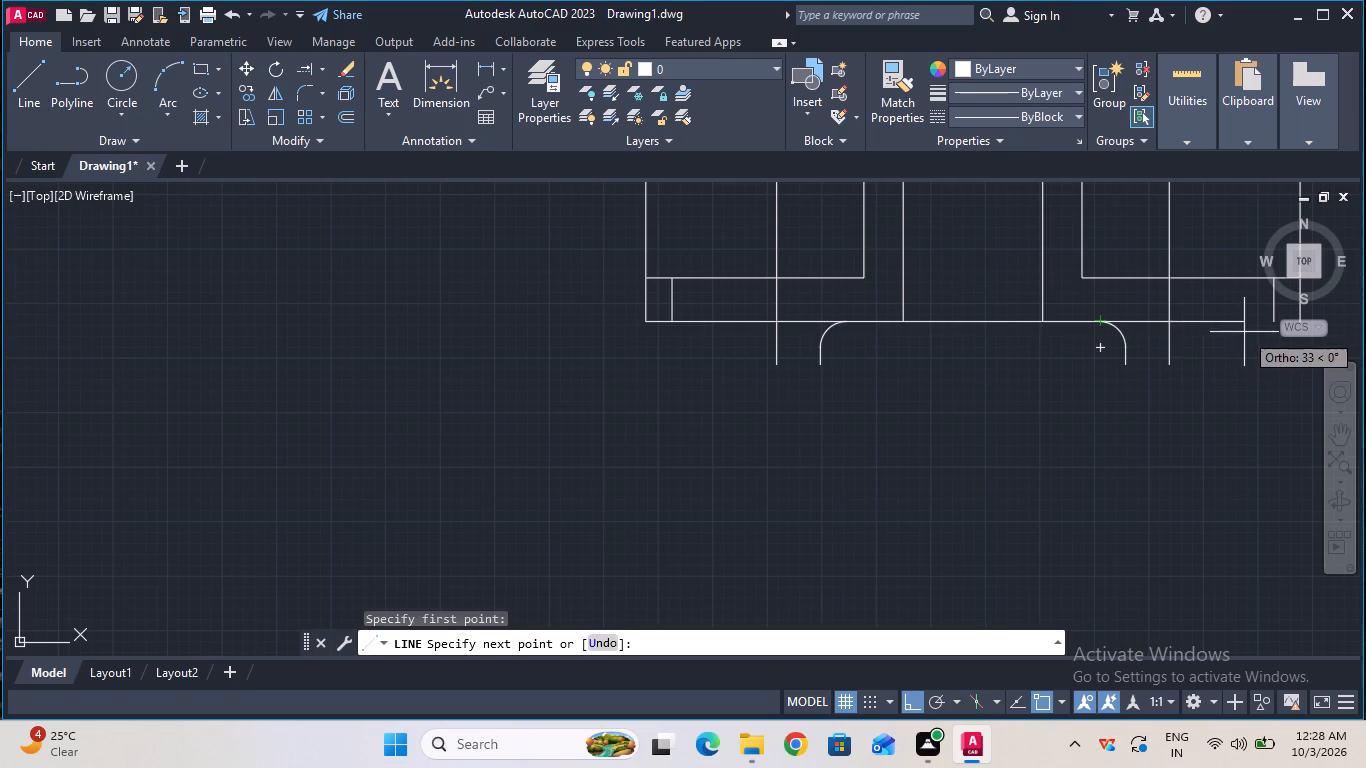
{"action": "left_click", "coordinate": [1270, 320]}
{"action": "key", "text": "Escape"}
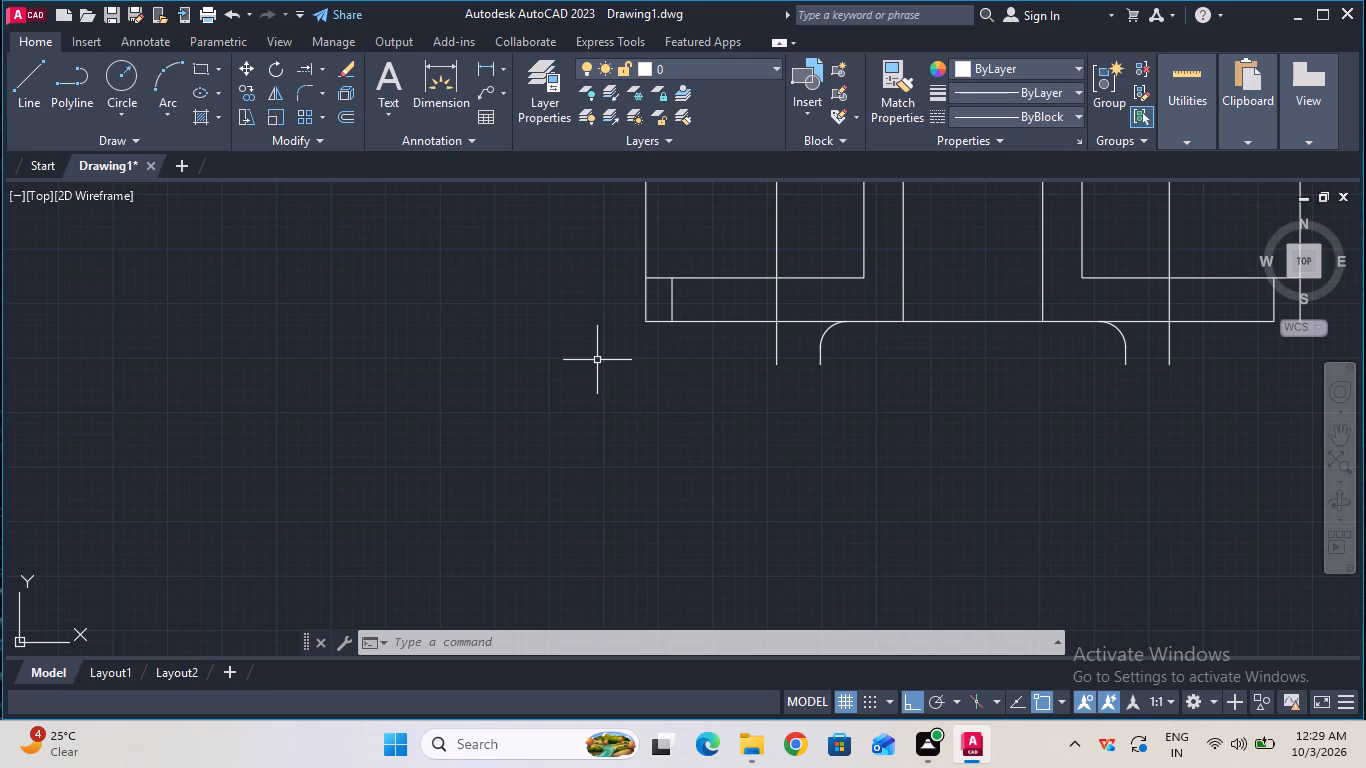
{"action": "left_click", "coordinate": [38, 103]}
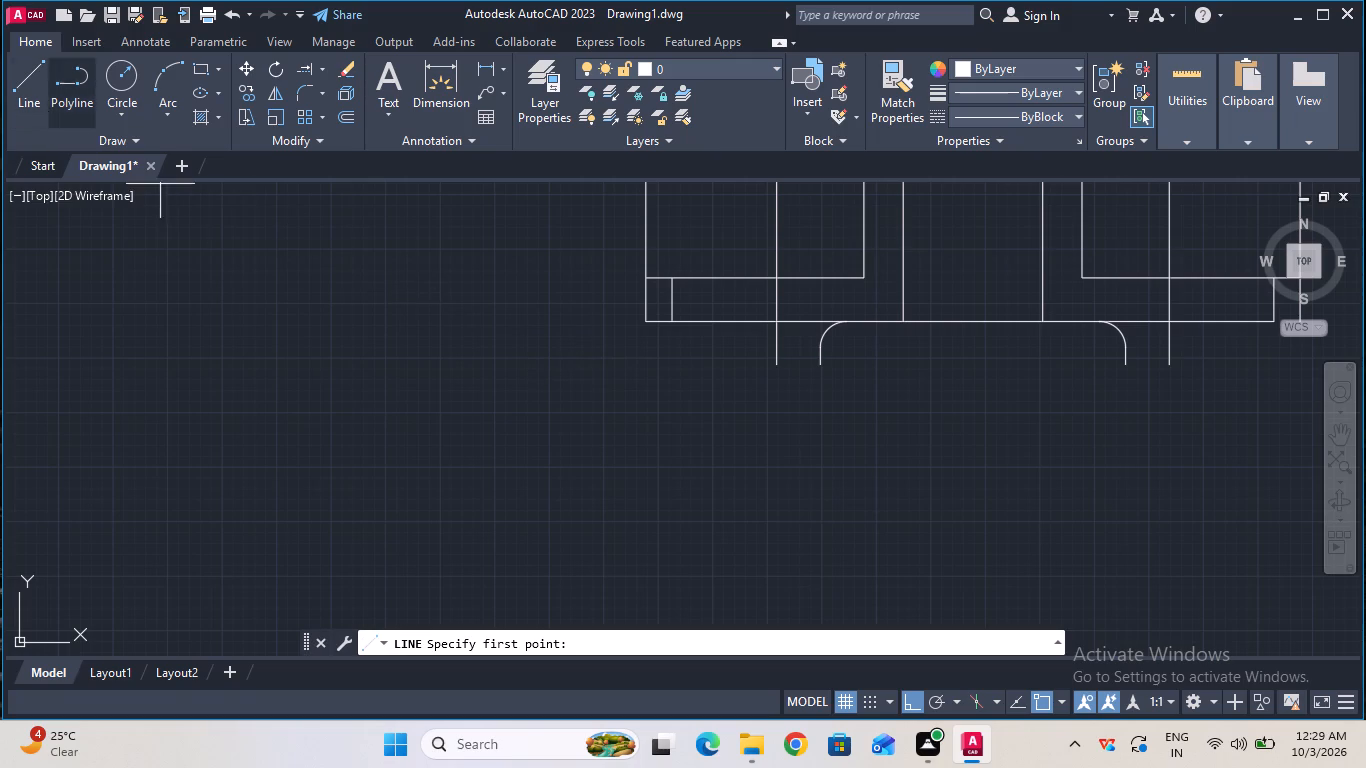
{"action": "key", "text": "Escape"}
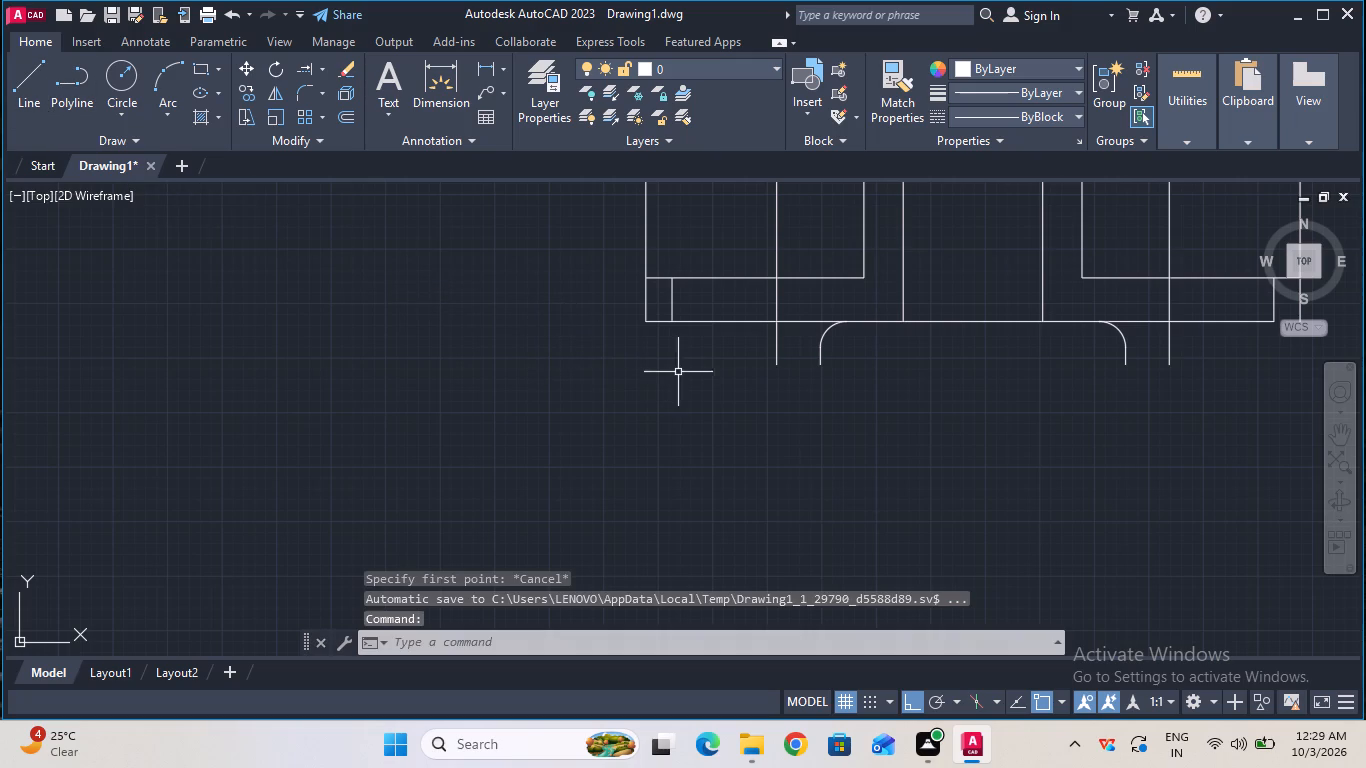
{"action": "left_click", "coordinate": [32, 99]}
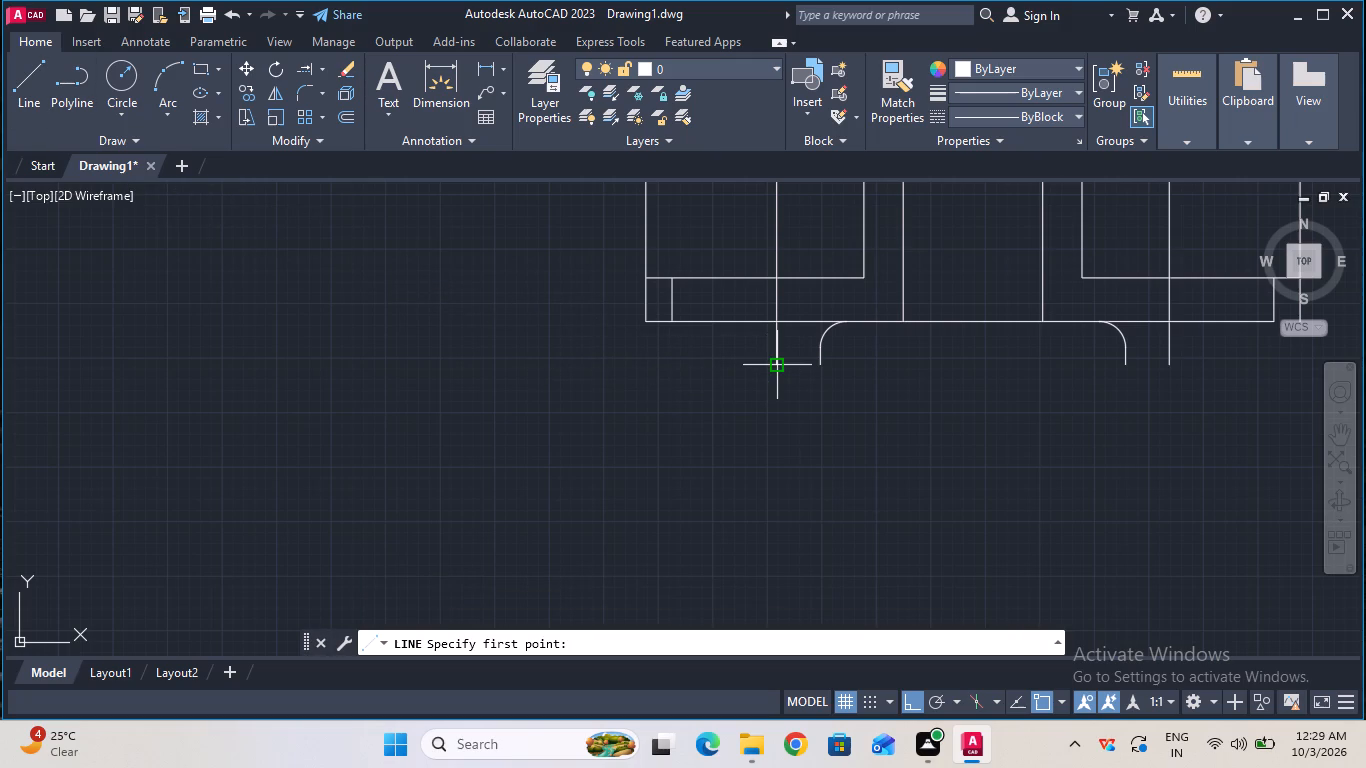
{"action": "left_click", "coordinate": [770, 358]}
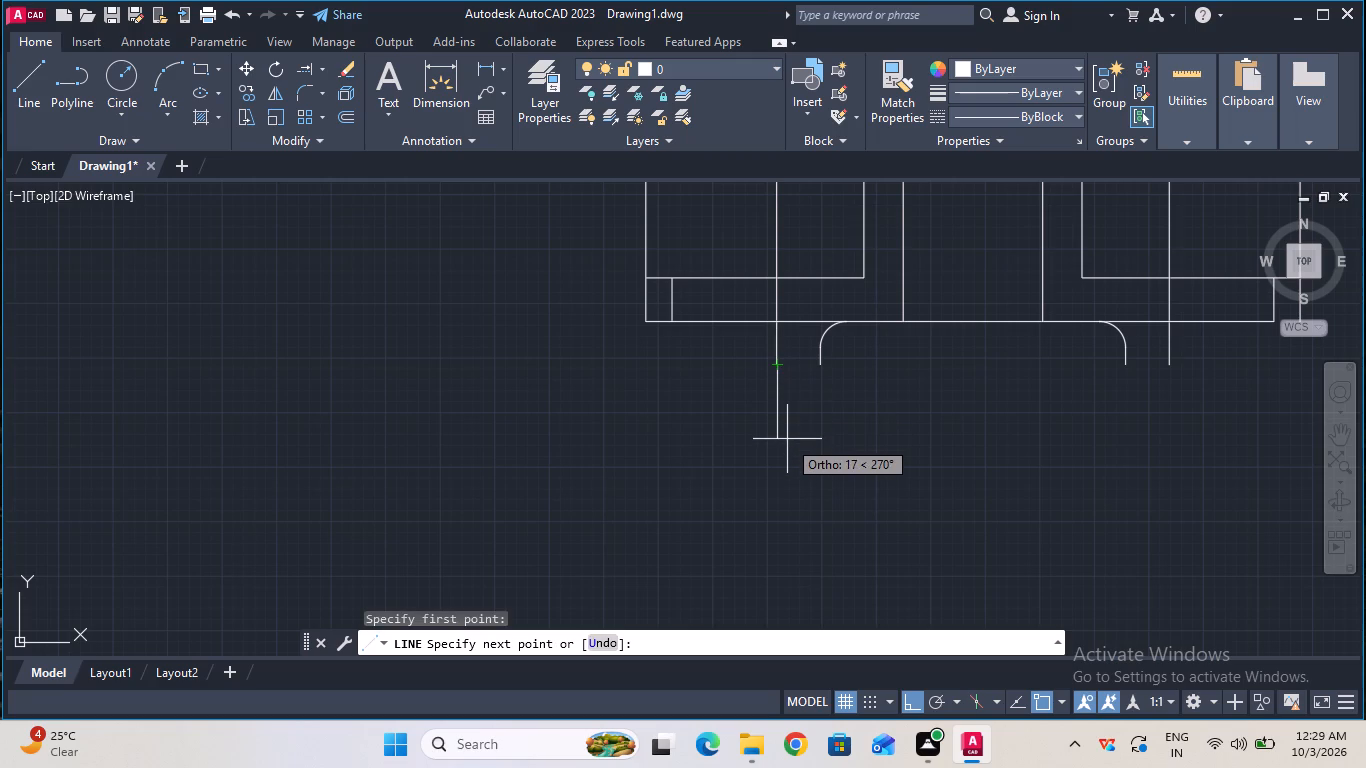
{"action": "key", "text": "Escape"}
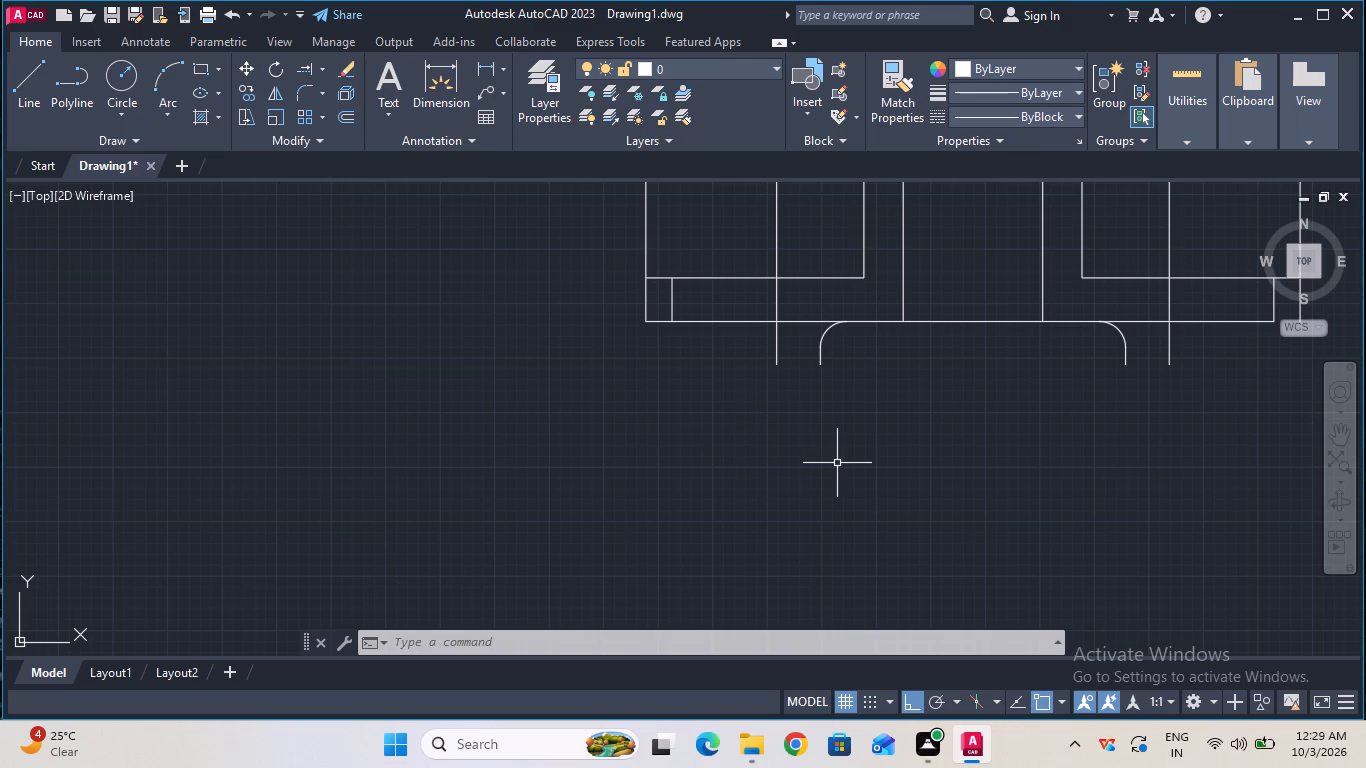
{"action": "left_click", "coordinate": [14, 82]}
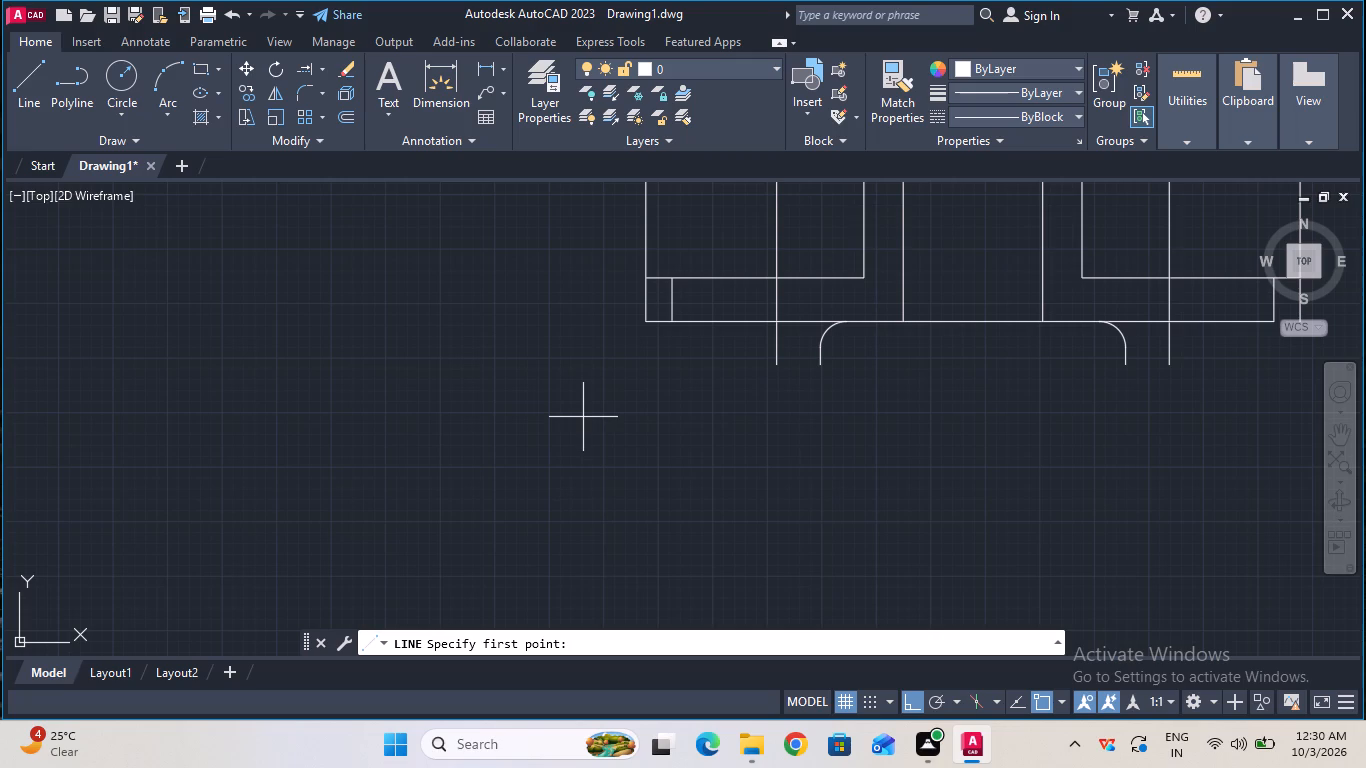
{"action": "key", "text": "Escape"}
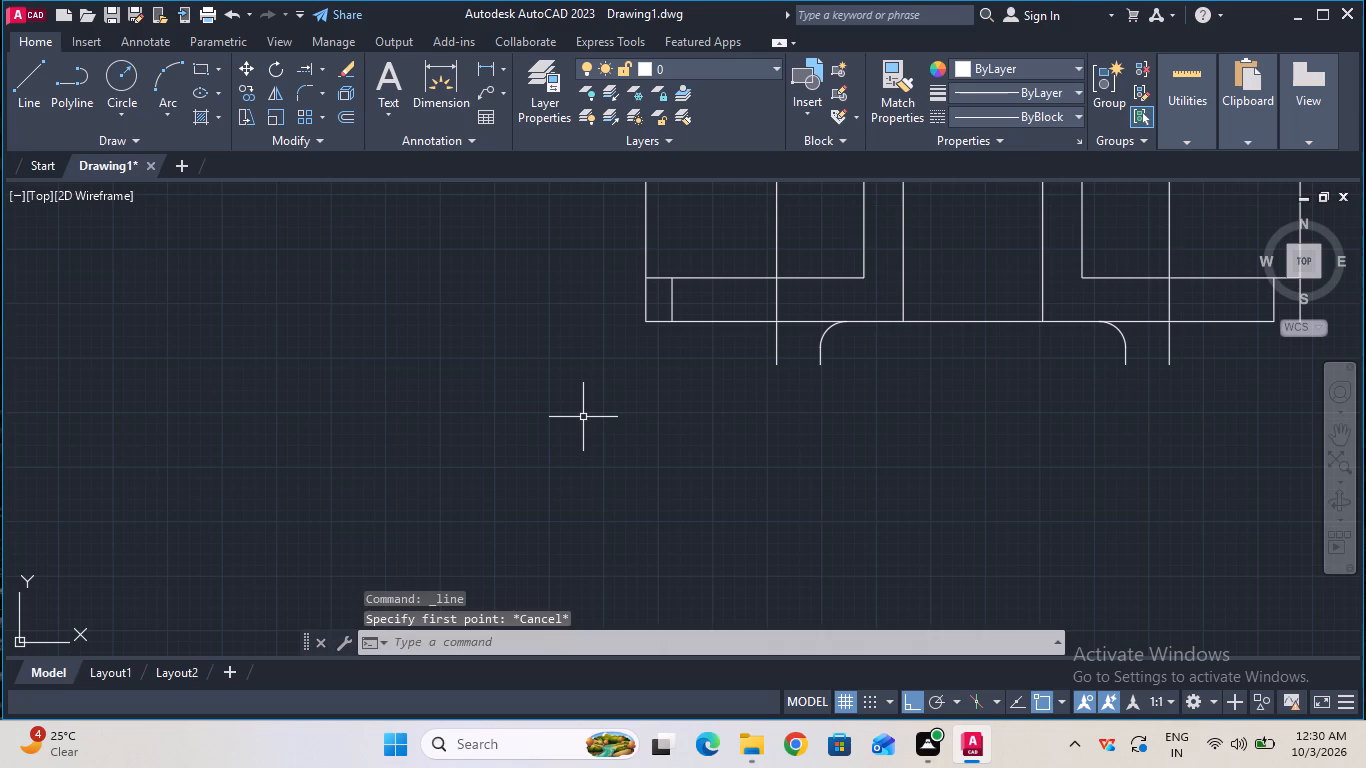
Draw a 25 mm vertical line downward from the lower end of the outer short line below the base's left step.
{"action": "left_click", "coordinate": [35, 79]}
{"action": "left_click", "coordinate": [776, 368]}
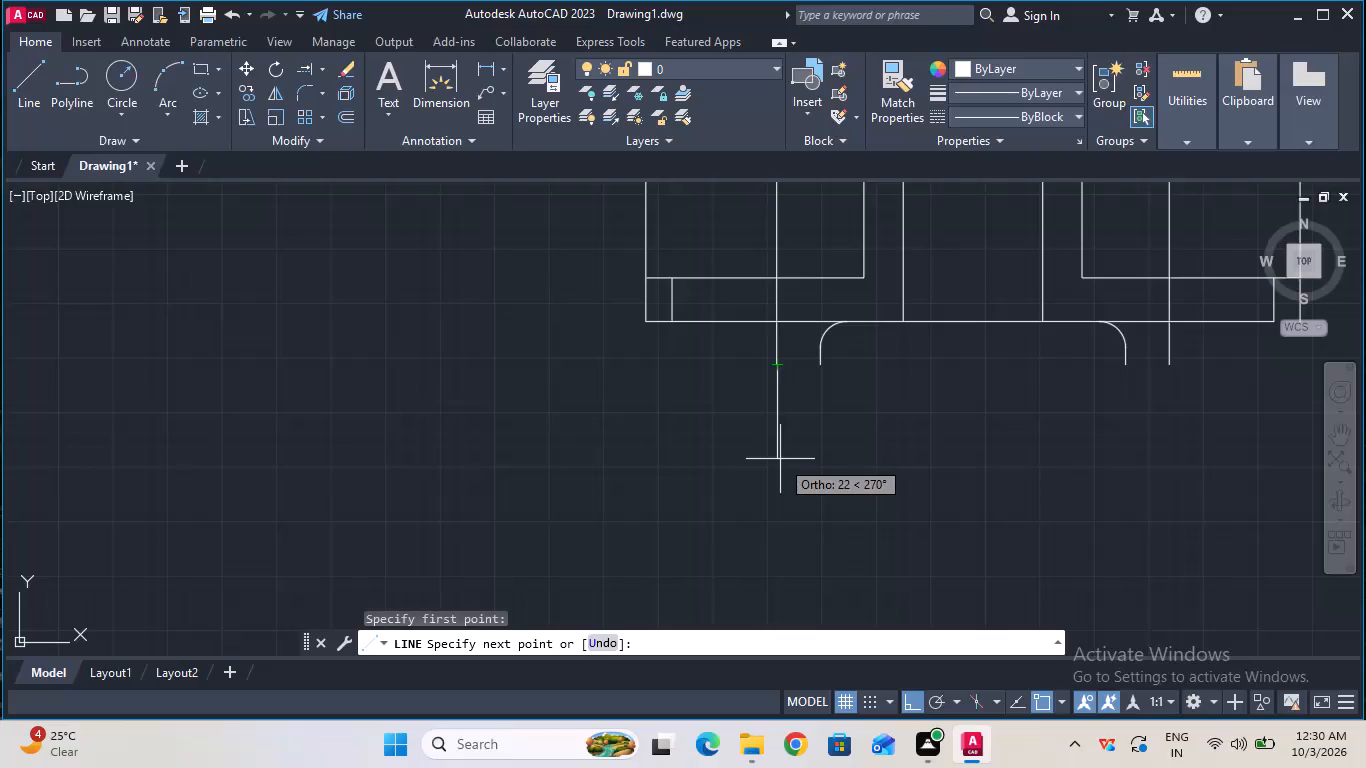
{"action": "type", "text": "25"}
{"action": "key", "text": "Return"}
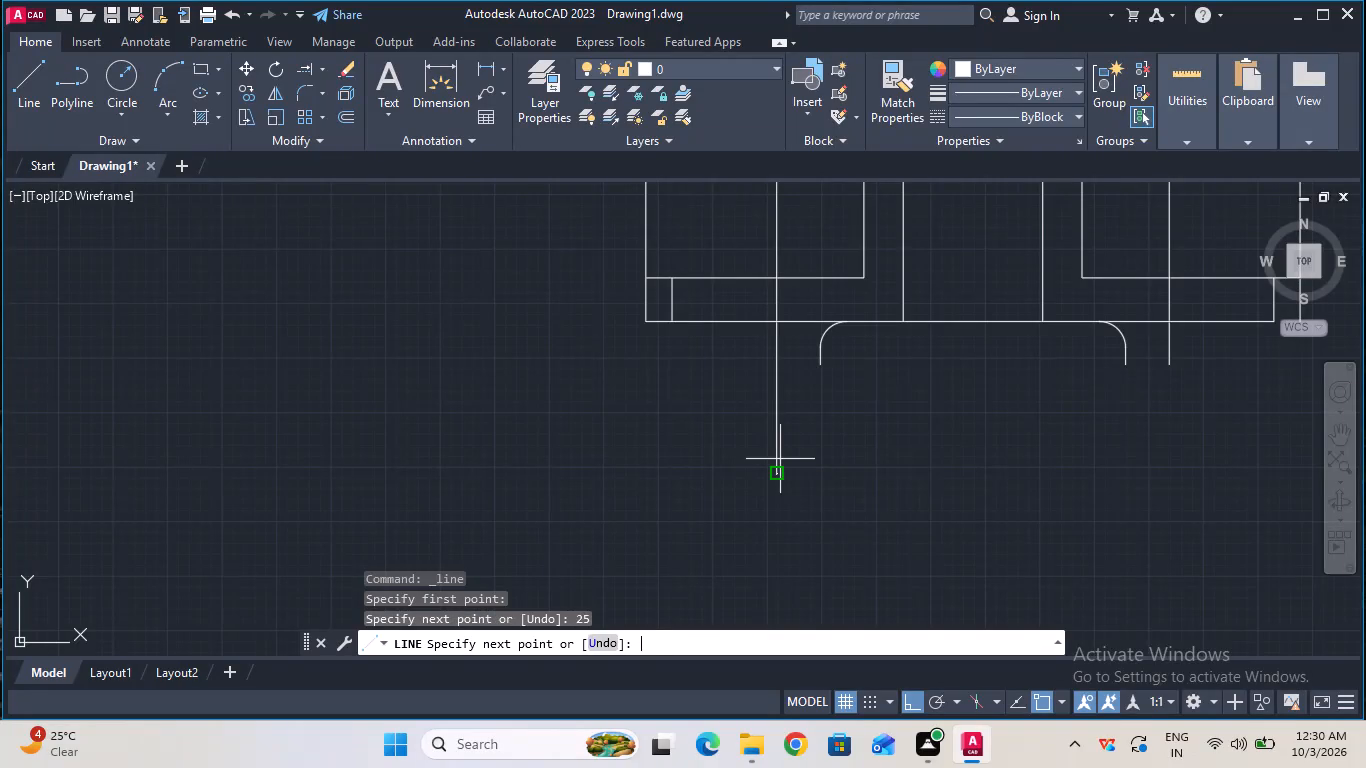
{"action": "key", "text": "Escape"}
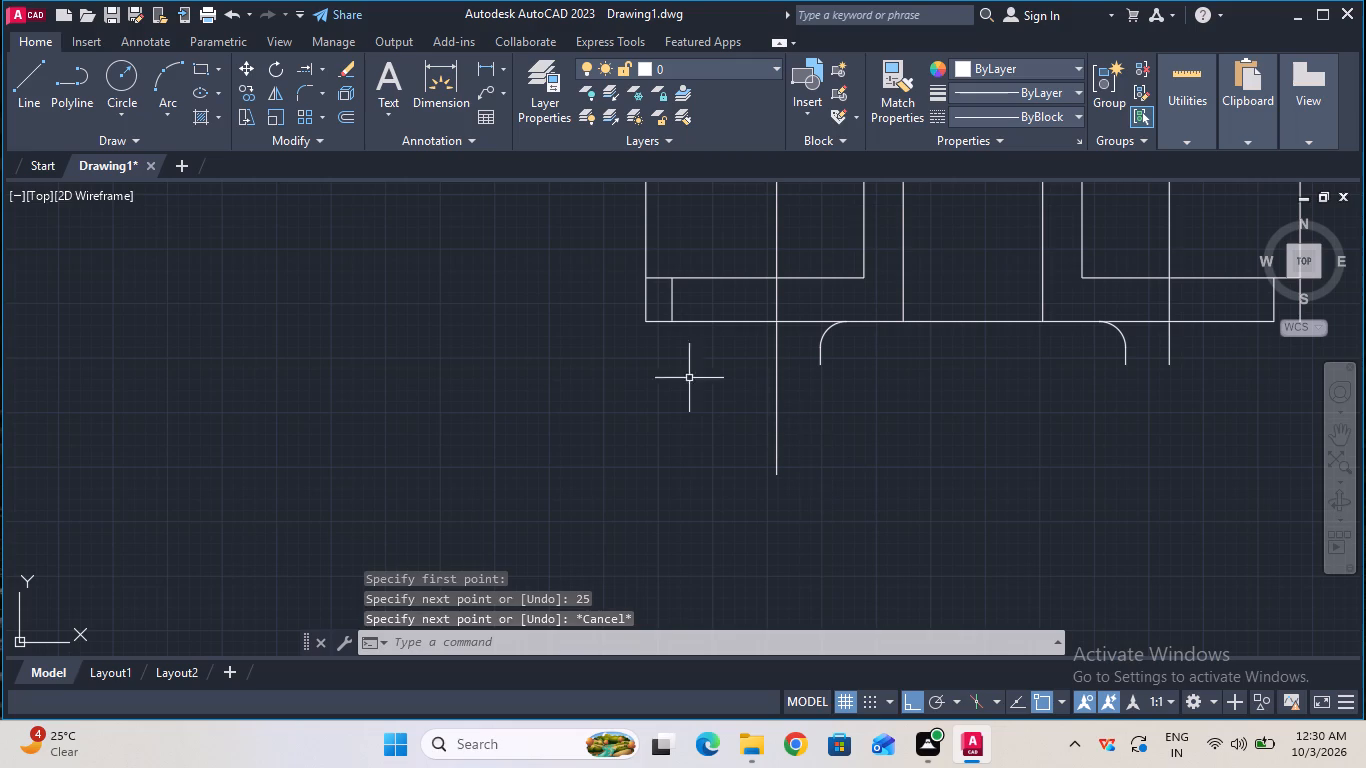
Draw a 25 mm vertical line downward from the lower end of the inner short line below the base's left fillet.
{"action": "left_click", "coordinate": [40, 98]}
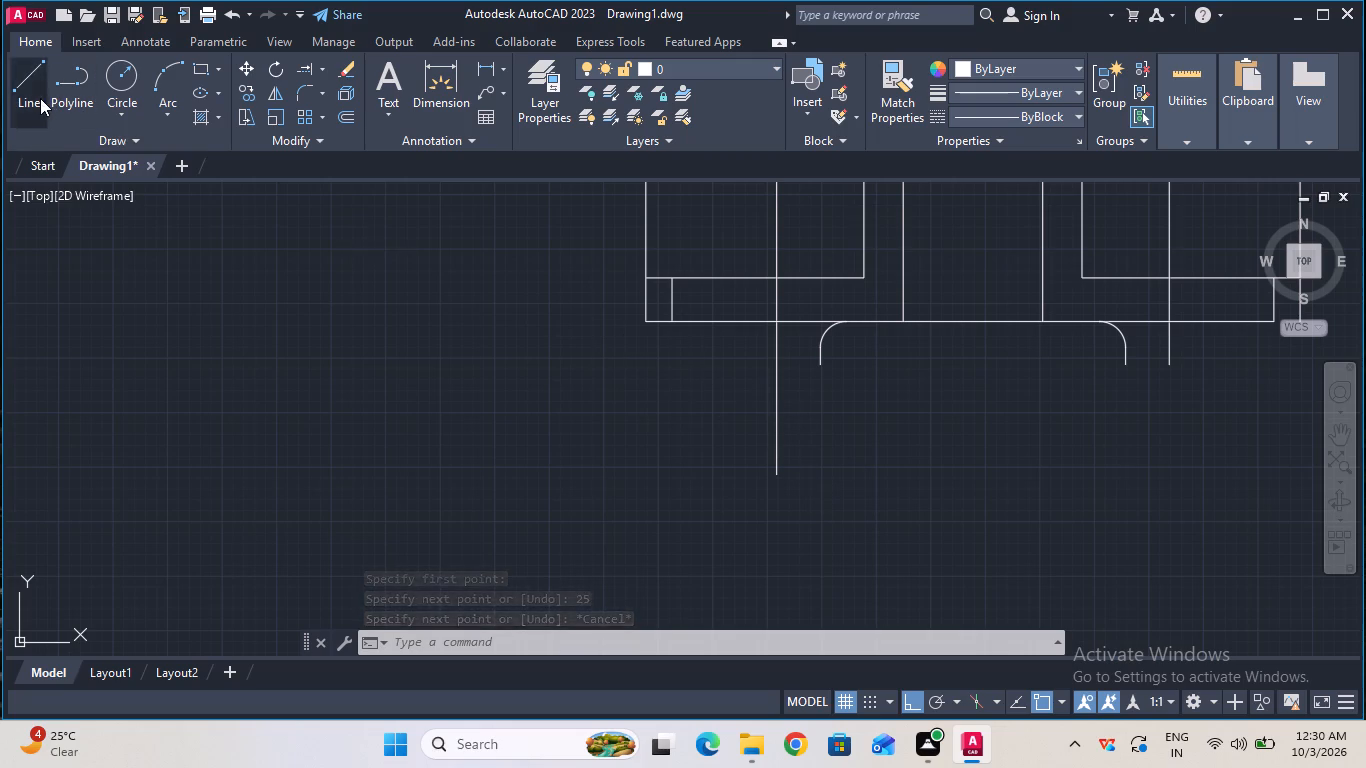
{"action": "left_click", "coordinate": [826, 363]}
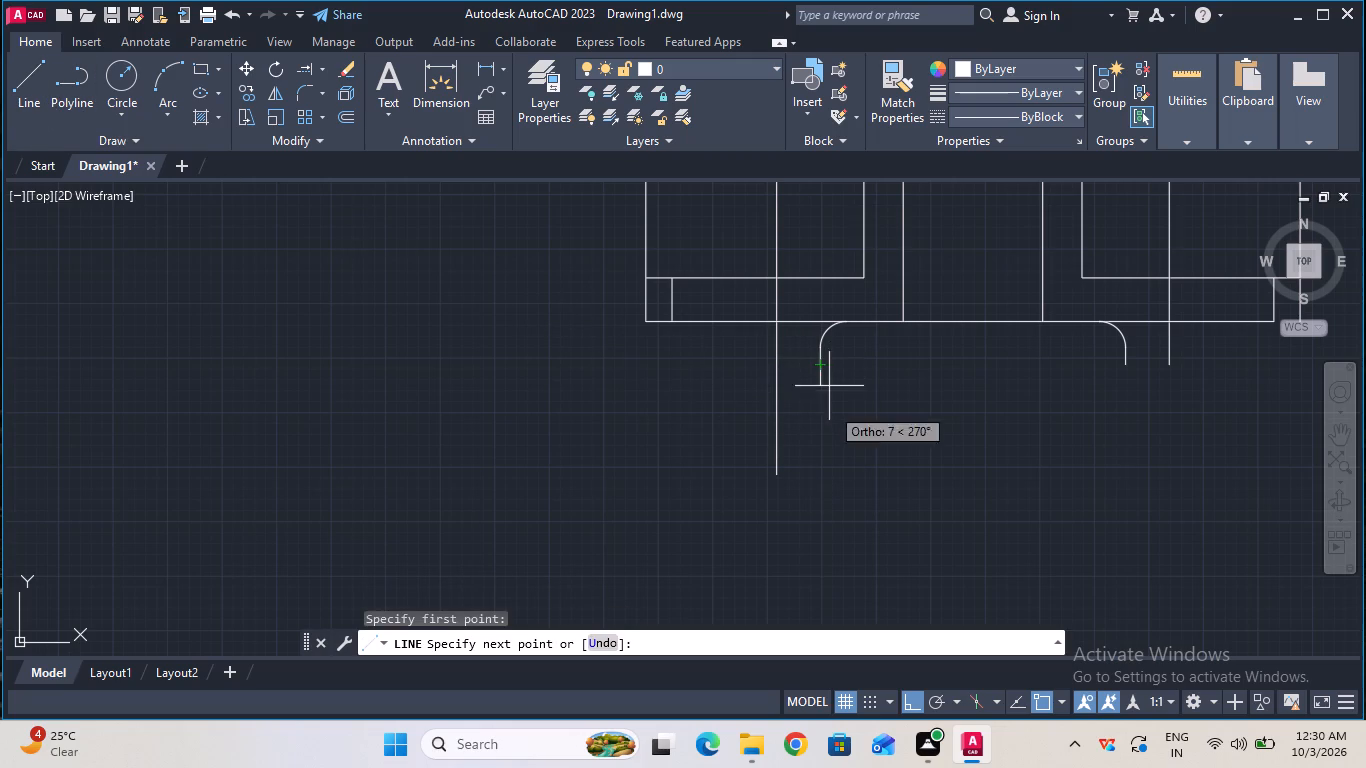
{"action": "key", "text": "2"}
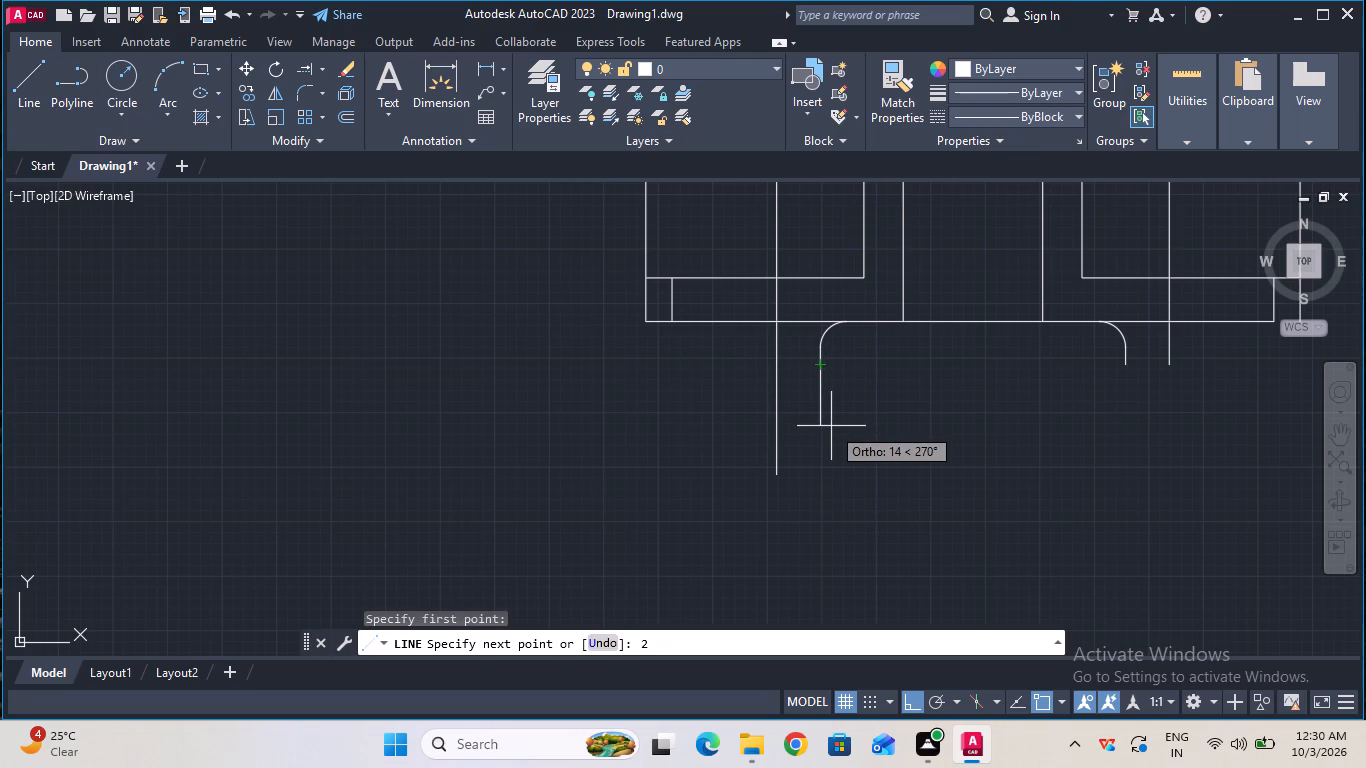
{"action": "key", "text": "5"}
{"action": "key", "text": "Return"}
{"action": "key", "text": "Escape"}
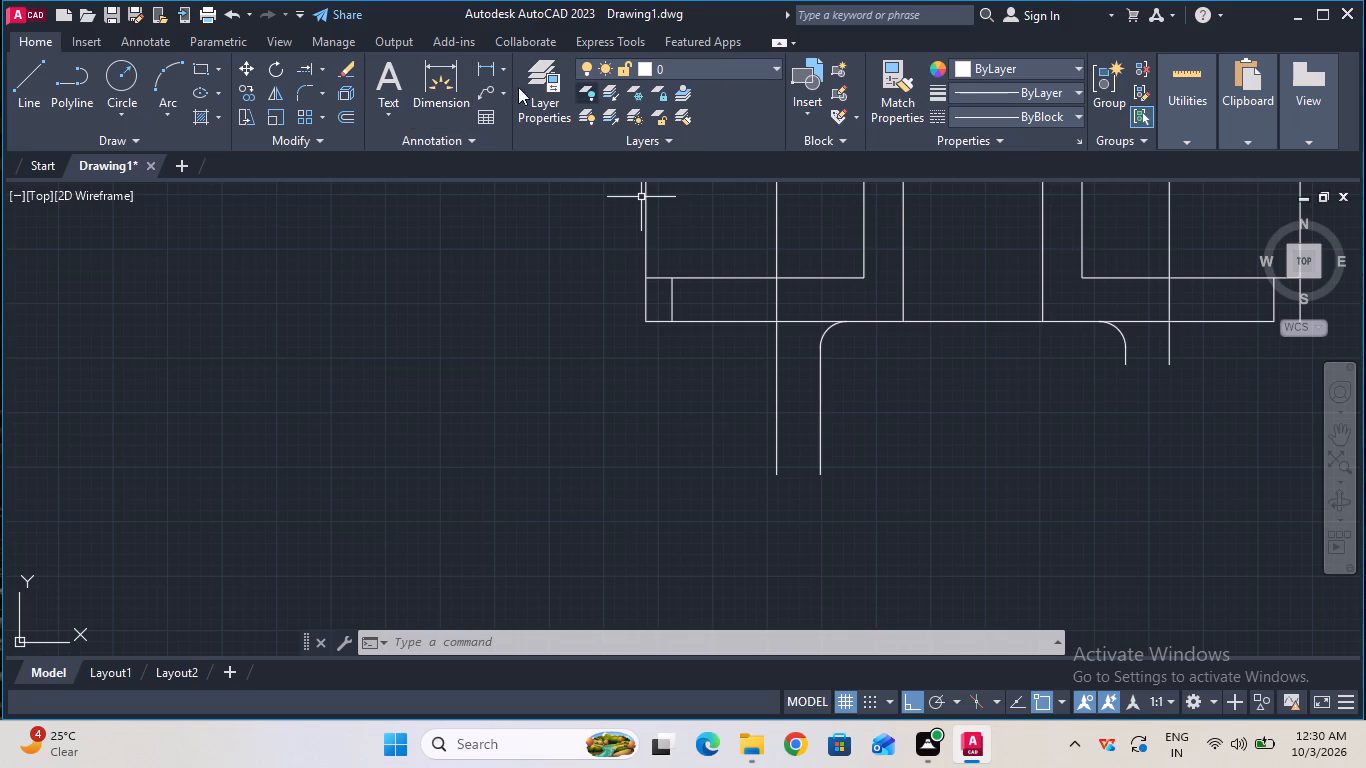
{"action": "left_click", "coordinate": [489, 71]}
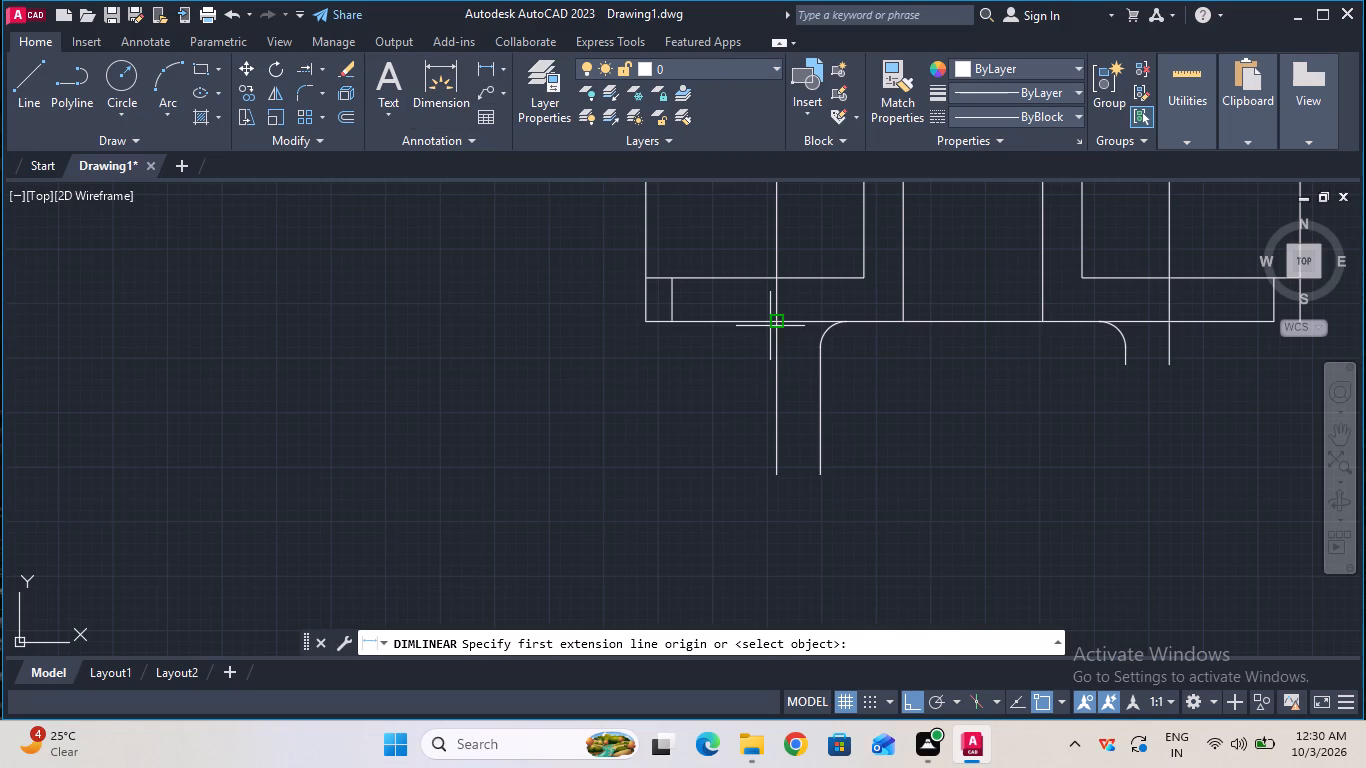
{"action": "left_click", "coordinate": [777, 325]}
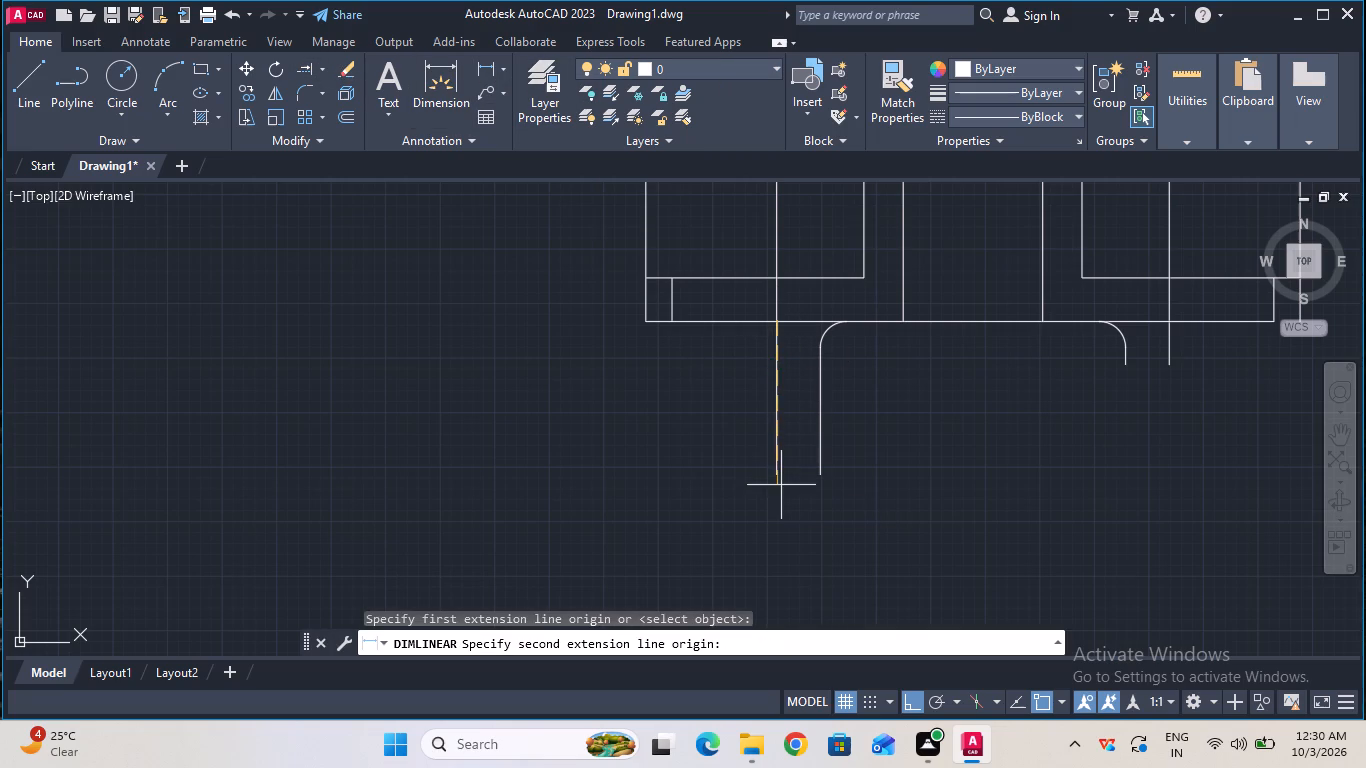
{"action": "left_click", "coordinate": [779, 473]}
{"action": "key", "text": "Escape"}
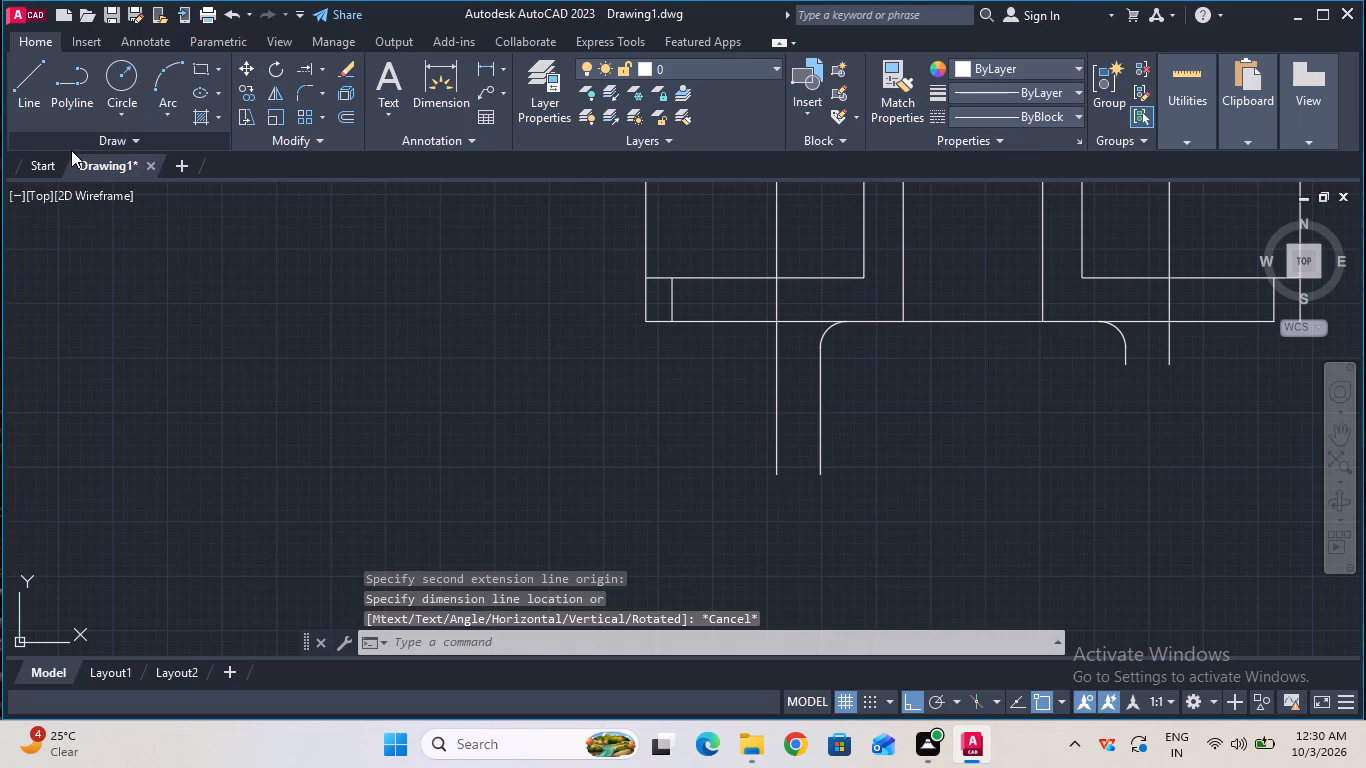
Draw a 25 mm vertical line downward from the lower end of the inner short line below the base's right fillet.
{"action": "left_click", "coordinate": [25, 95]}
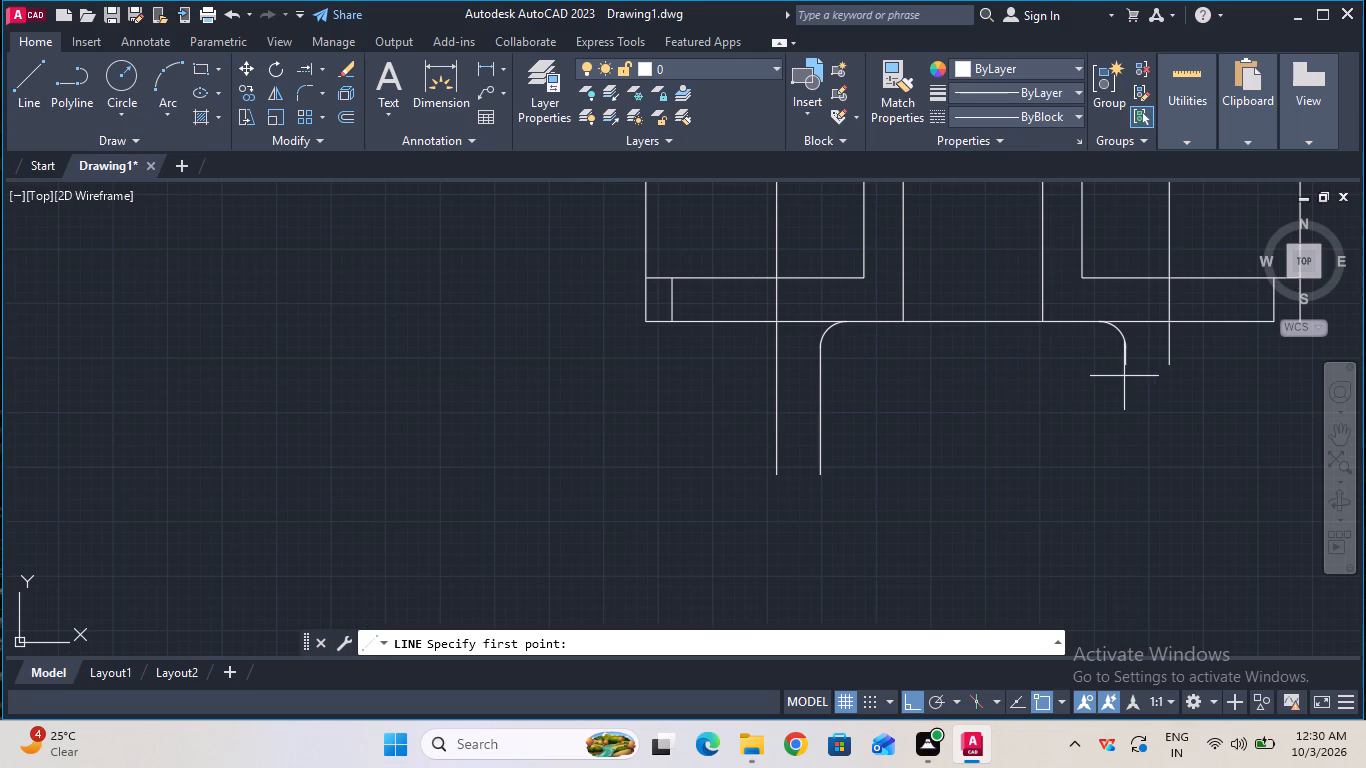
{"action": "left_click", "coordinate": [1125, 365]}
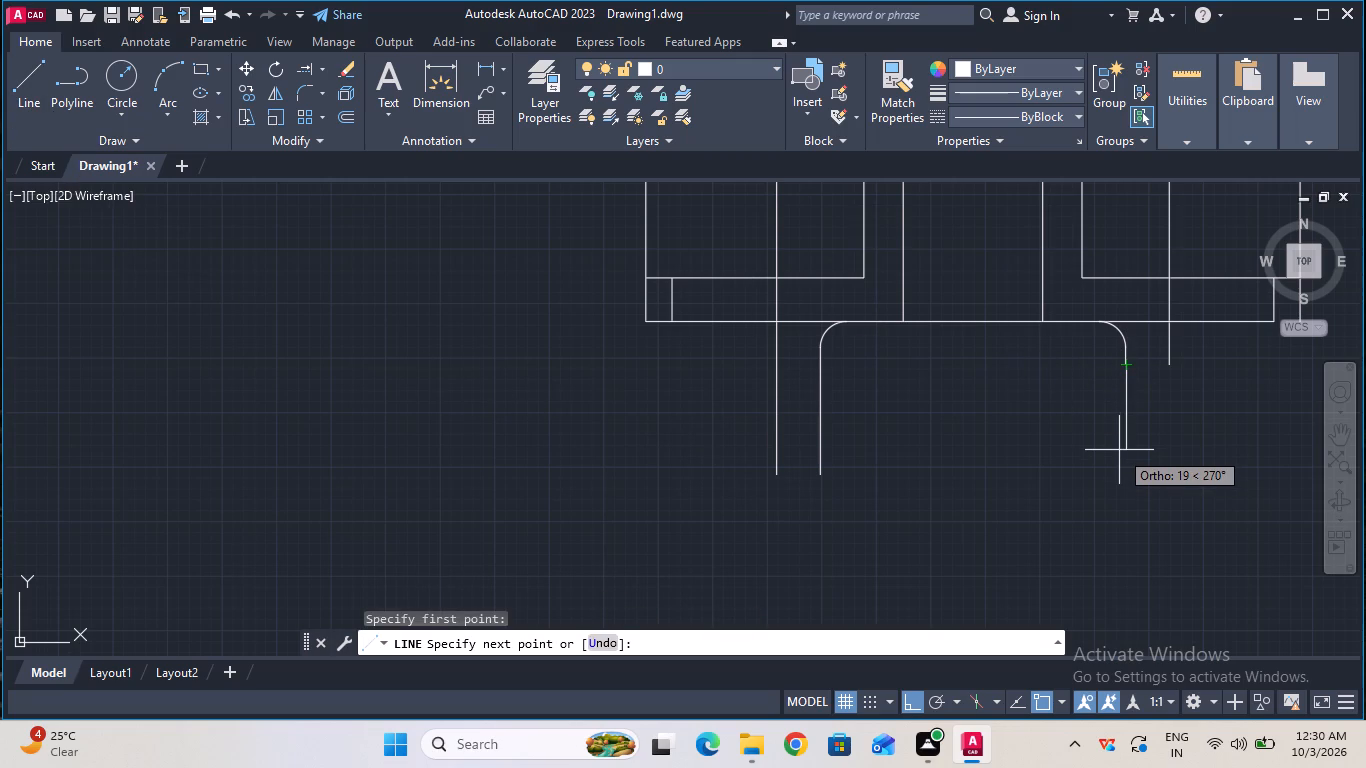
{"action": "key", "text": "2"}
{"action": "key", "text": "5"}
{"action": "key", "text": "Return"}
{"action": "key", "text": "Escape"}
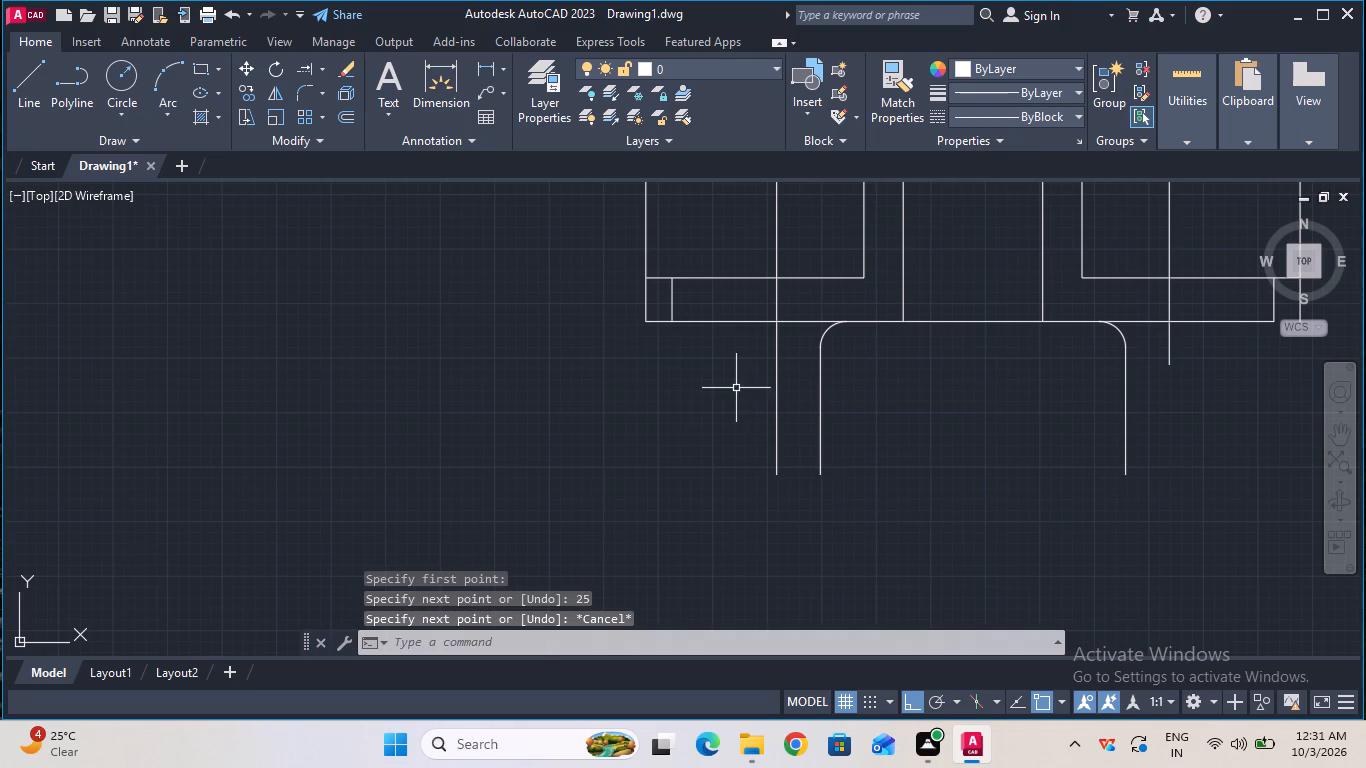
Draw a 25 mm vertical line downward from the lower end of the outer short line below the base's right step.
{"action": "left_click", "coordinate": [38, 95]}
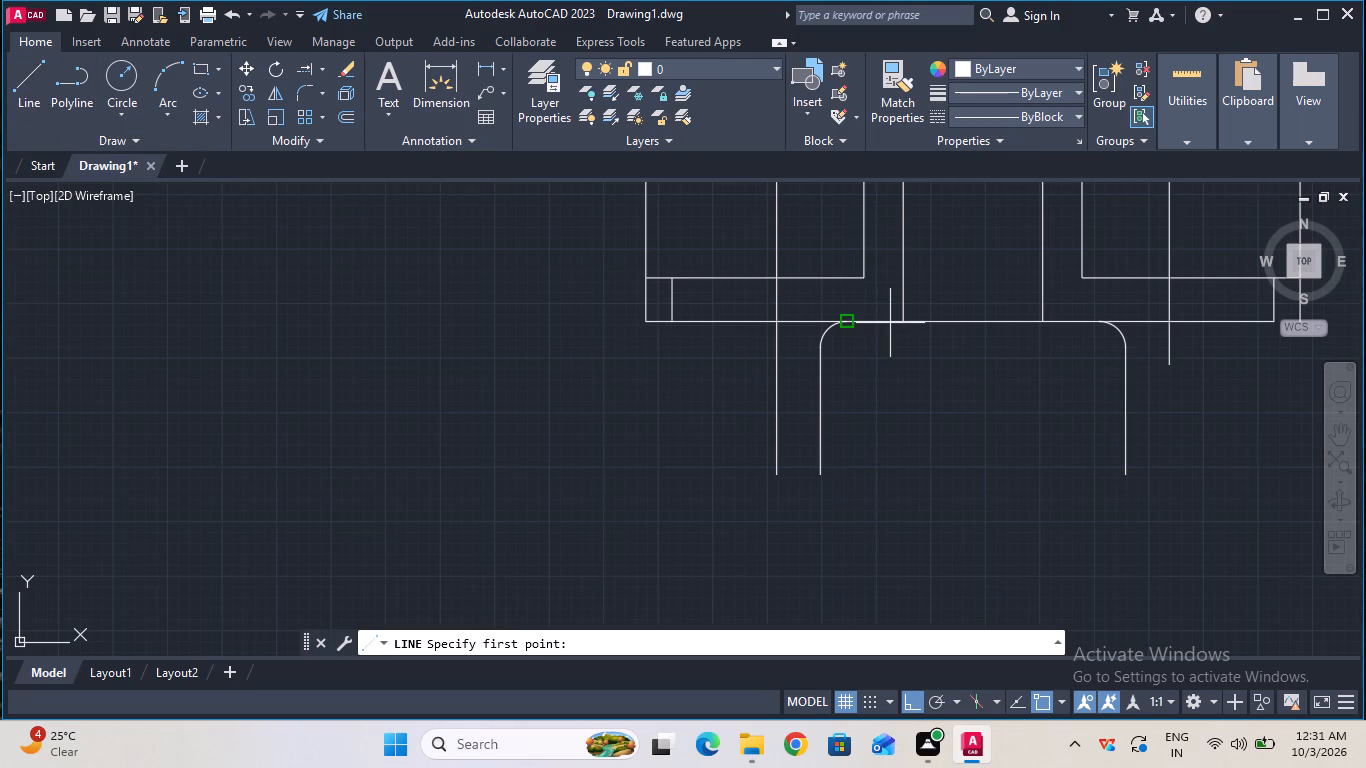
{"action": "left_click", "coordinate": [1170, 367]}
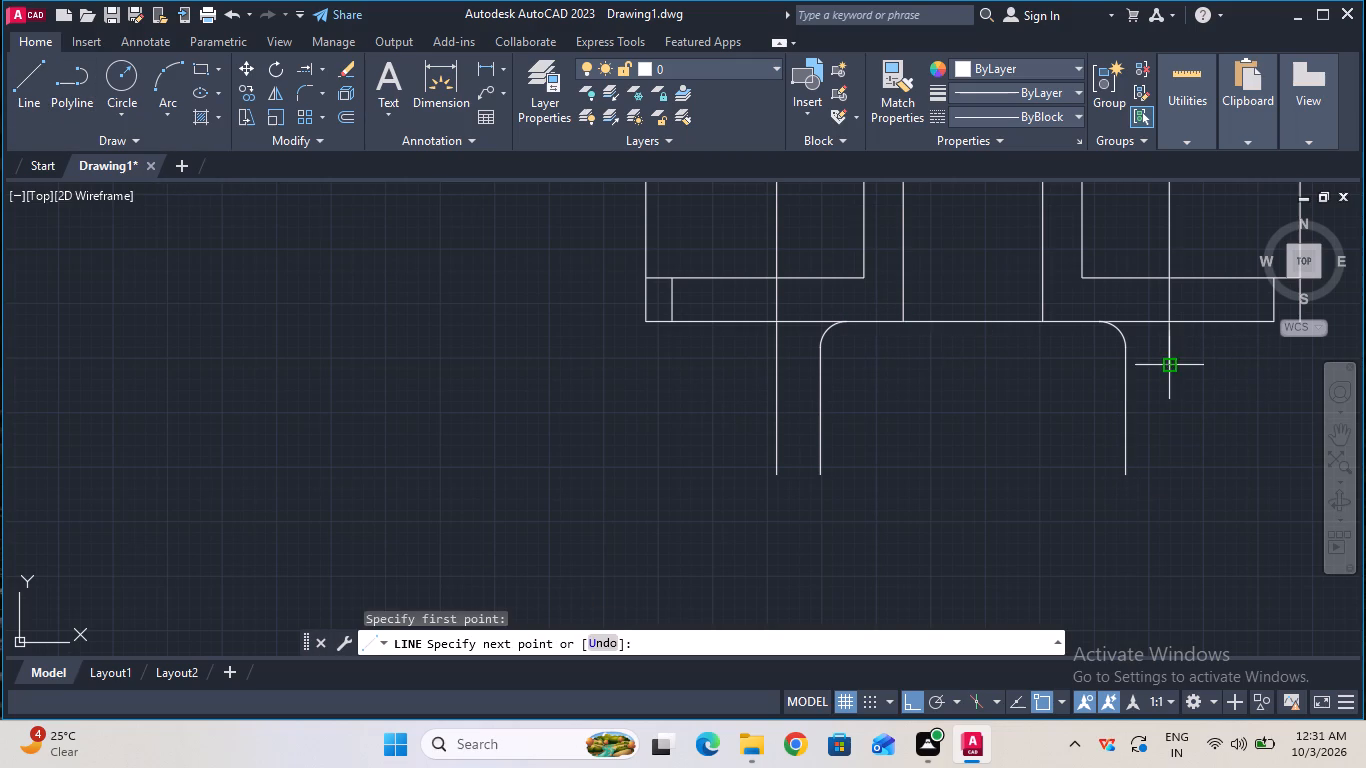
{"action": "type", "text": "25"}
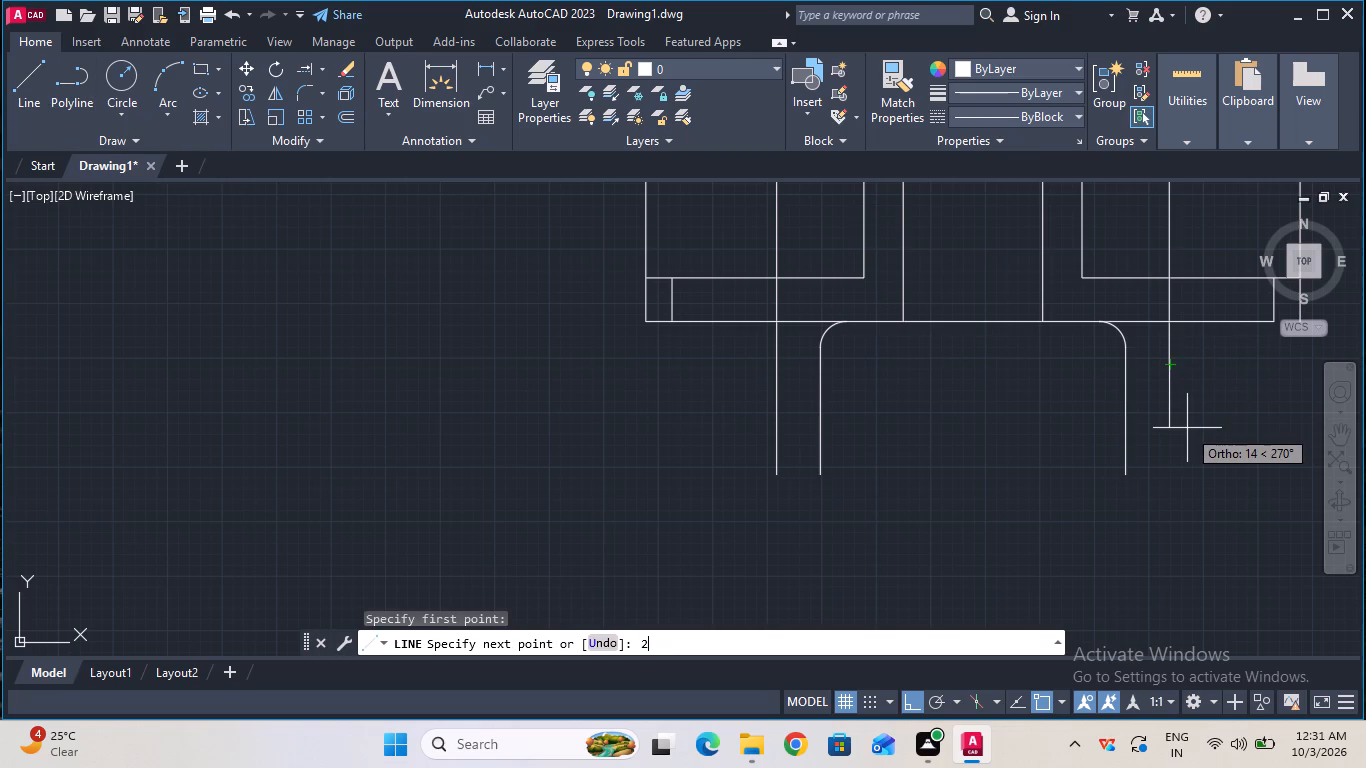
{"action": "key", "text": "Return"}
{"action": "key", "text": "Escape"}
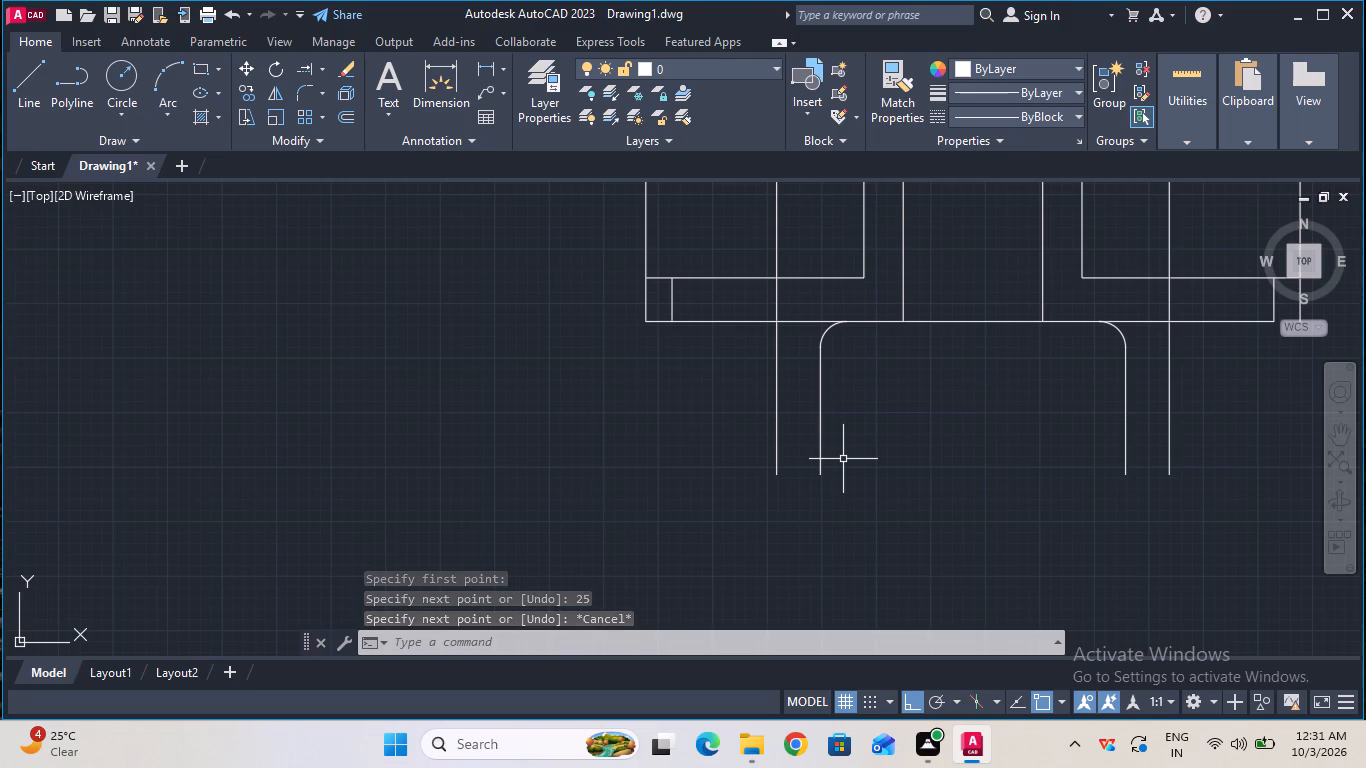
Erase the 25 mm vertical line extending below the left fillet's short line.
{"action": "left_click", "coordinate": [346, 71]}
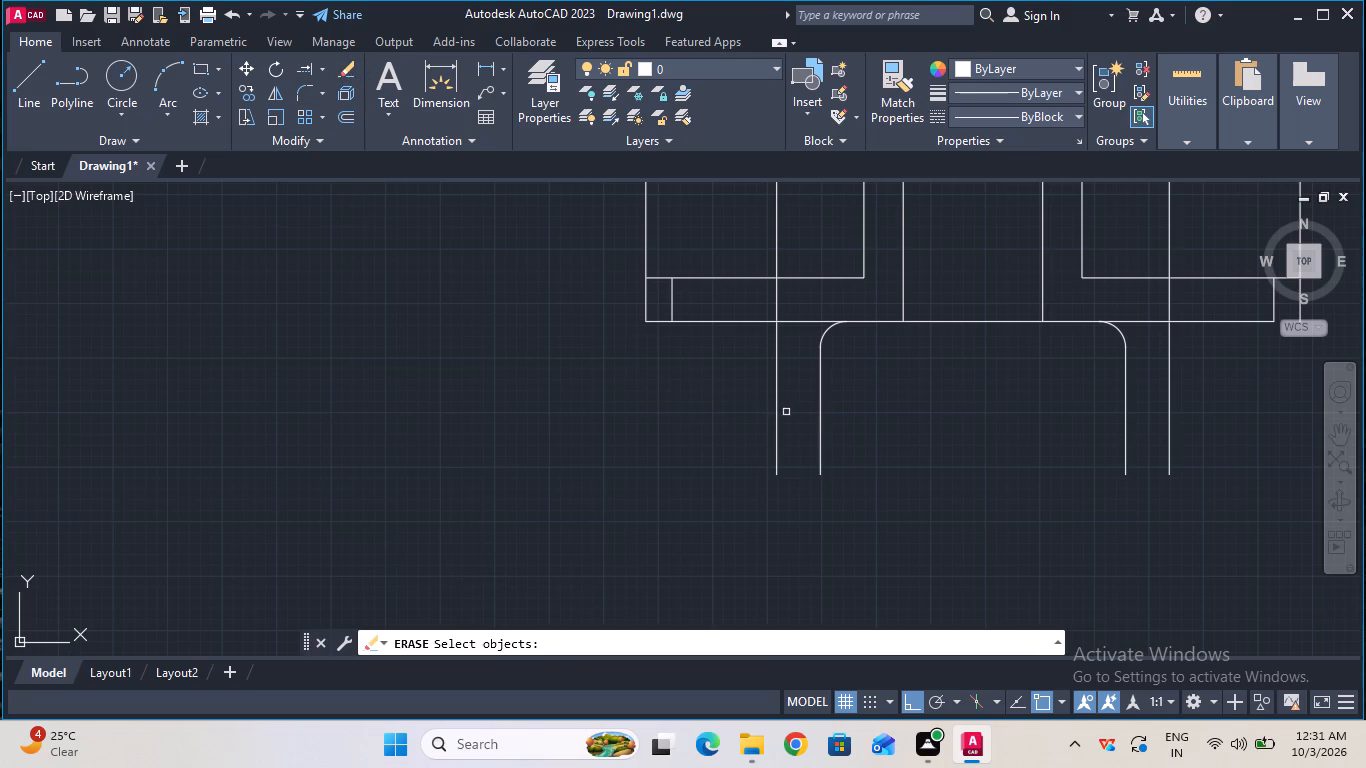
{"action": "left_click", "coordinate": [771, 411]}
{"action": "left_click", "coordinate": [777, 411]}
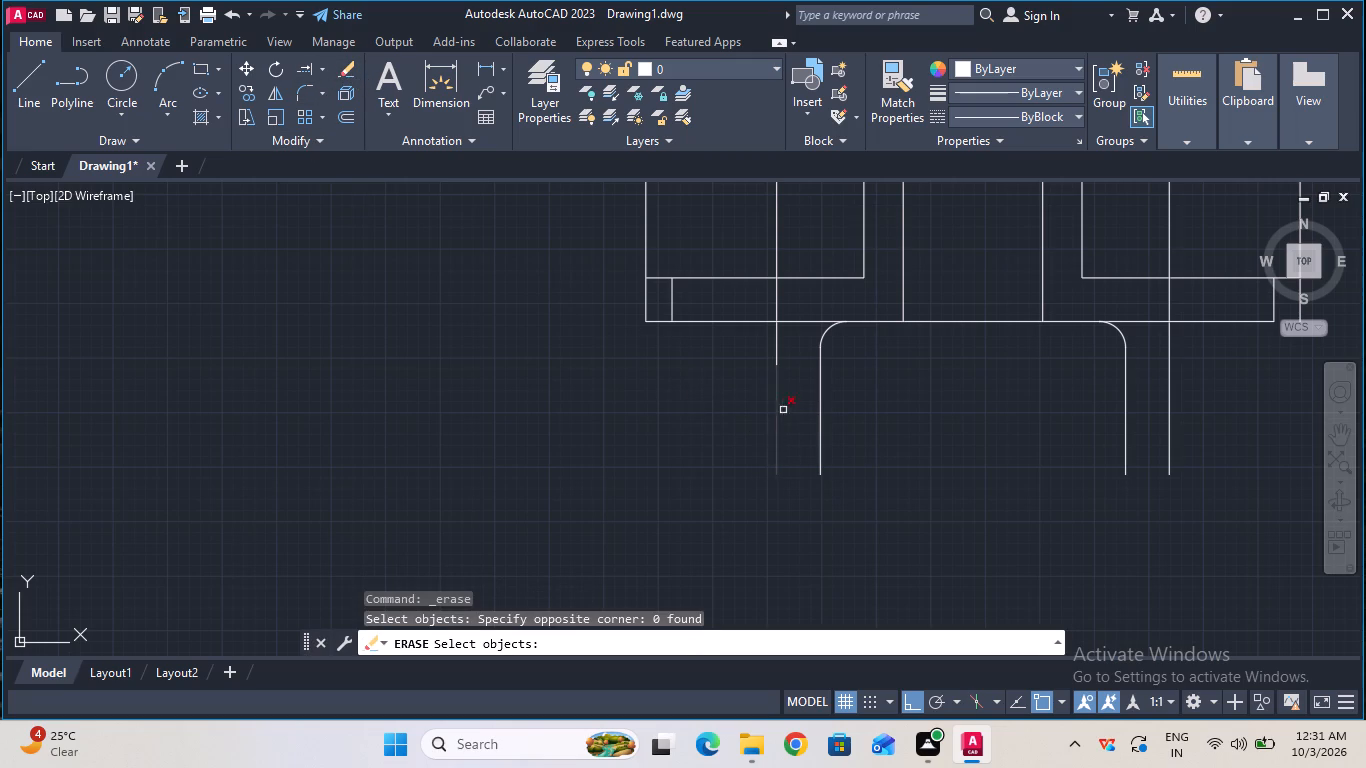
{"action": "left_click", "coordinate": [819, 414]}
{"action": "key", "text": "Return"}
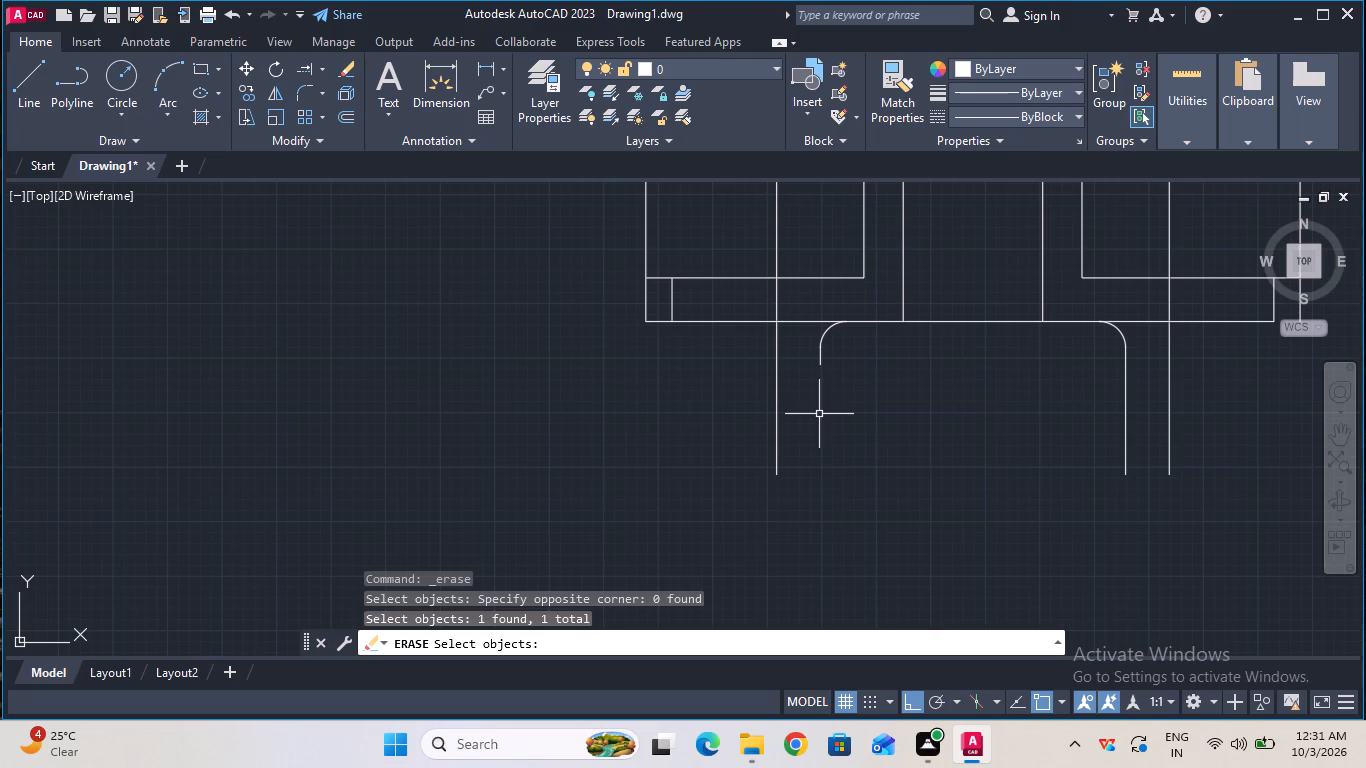
Trim away the three remaining 25 mm leg lines with one freehand fence across them, keeping the short lines above.
{"action": "left_click", "coordinate": [322, 67]}
{"action": "left_click", "coordinate": [327, 99]}
{"action": "left_click_drag", "start_coordinate": [469, 281], "coordinate": [606, 387]}
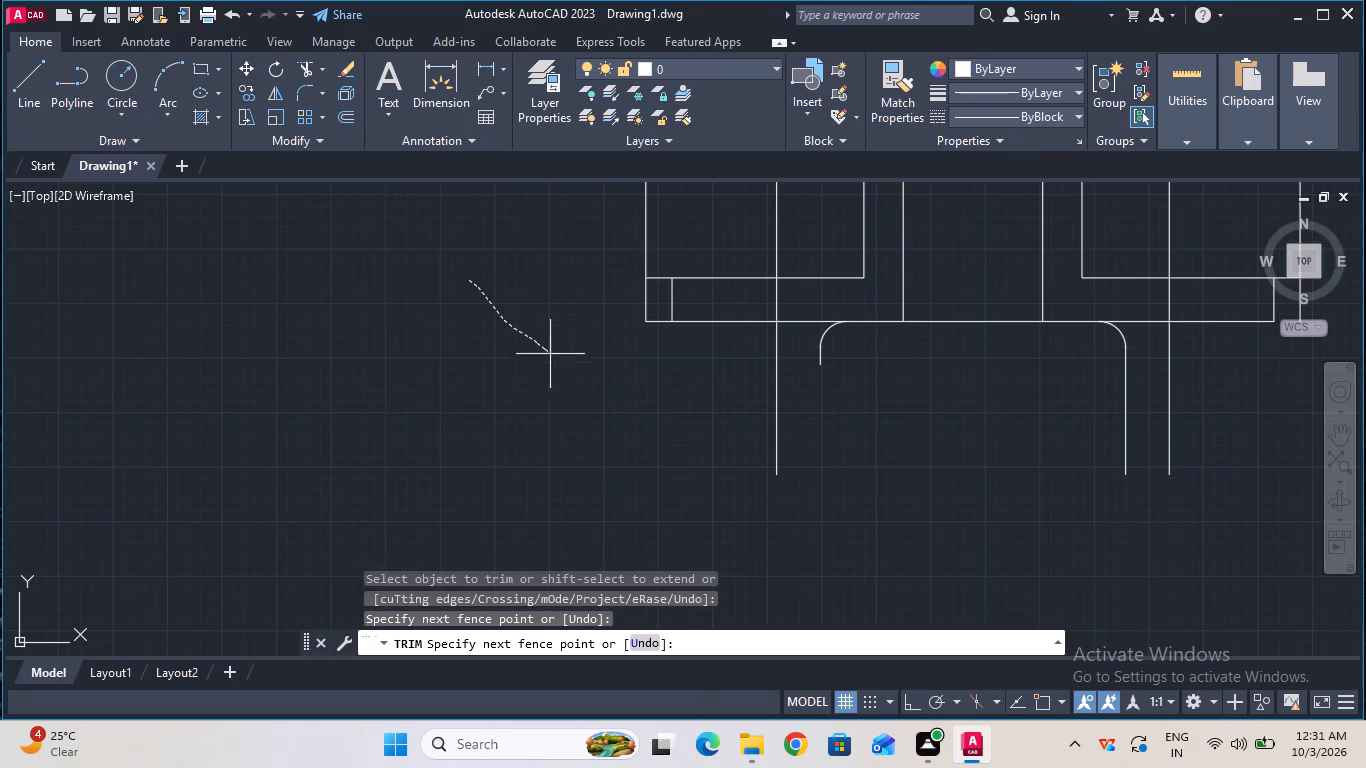
{"action": "left_click_drag", "start_coordinate": [606, 387], "coordinate": [1161, 429]}
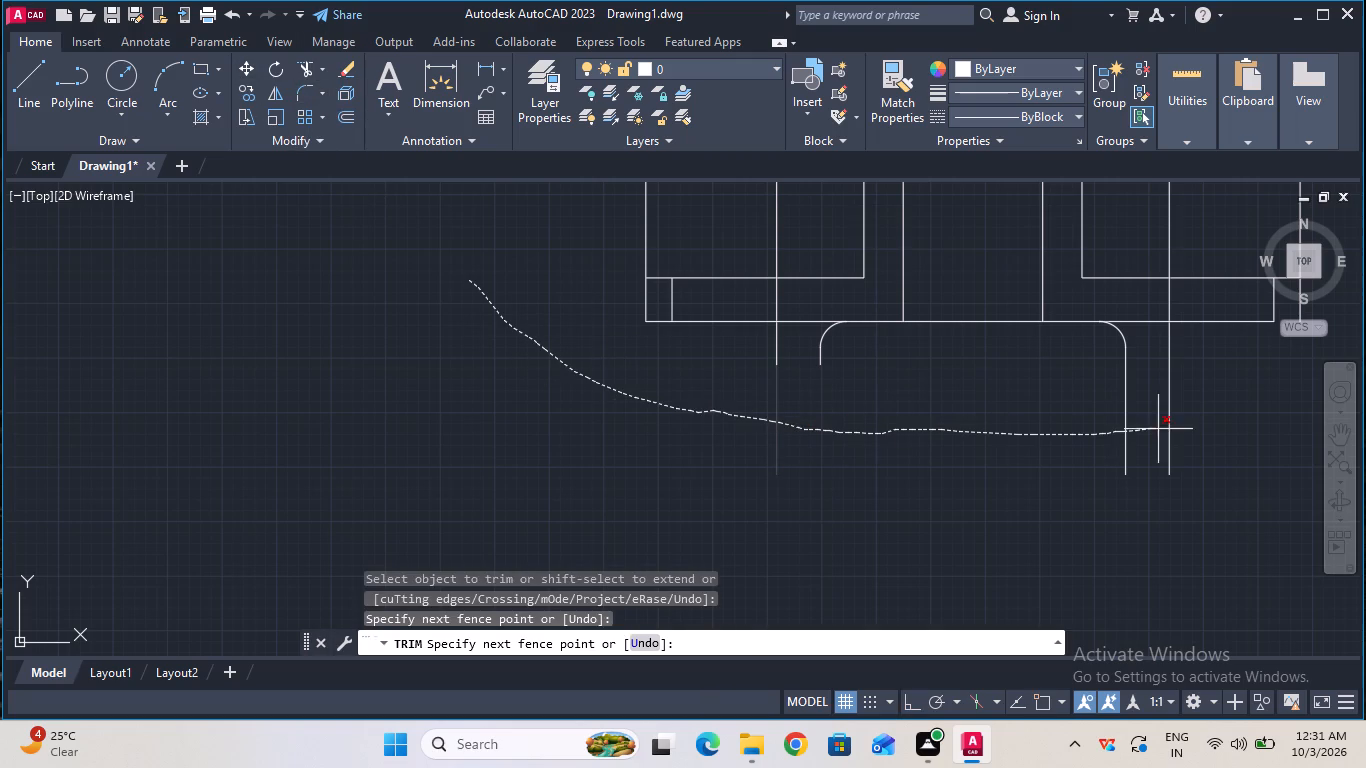
{"action": "left_click_drag", "start_coordinate": [1161, 429], "coordinate": [1185, 429]}
{"action": "key", "text": "Escape"}
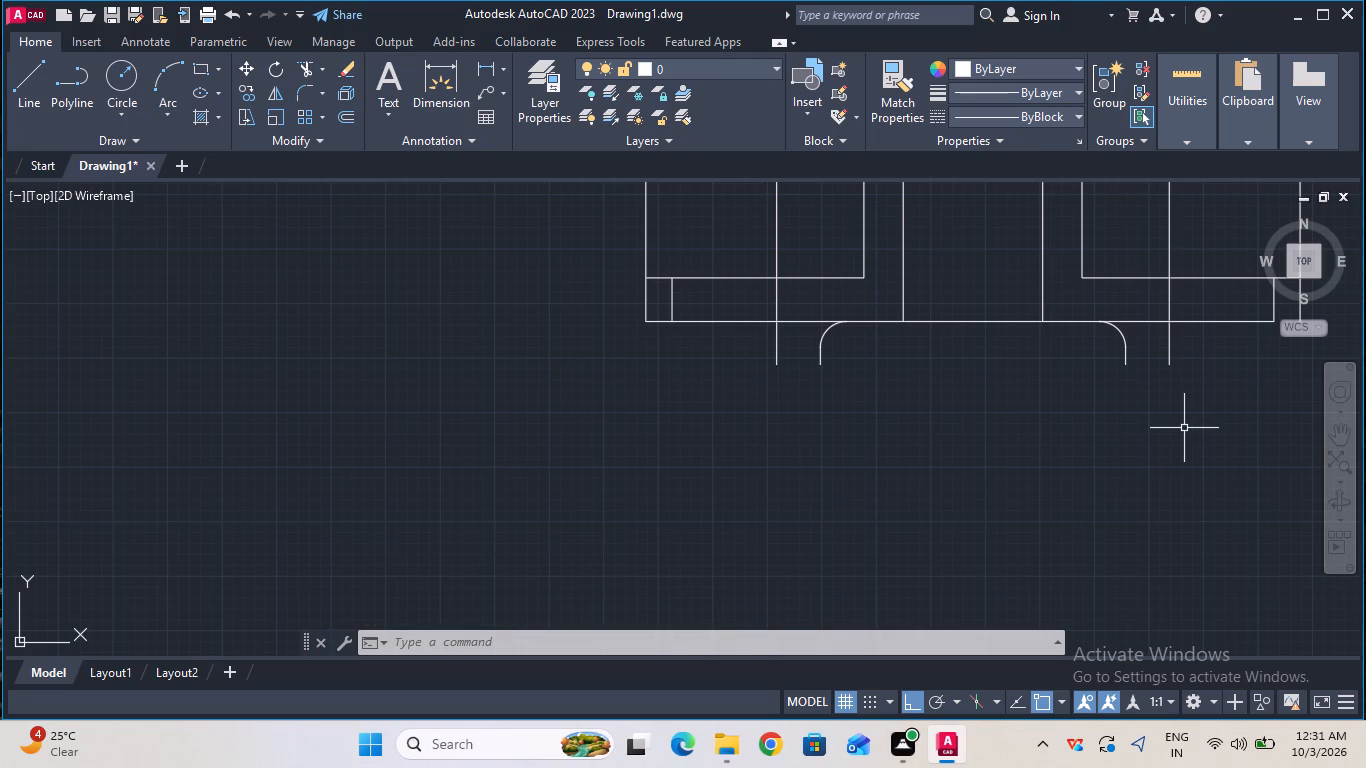
Draw a 27 mm vertical line downward from the lower end of the outer short line below the base's left step.
{"action": "left_click", "coordinate": [16, 103]}
{"action": "left_click", "coordinate": [777, 371]}
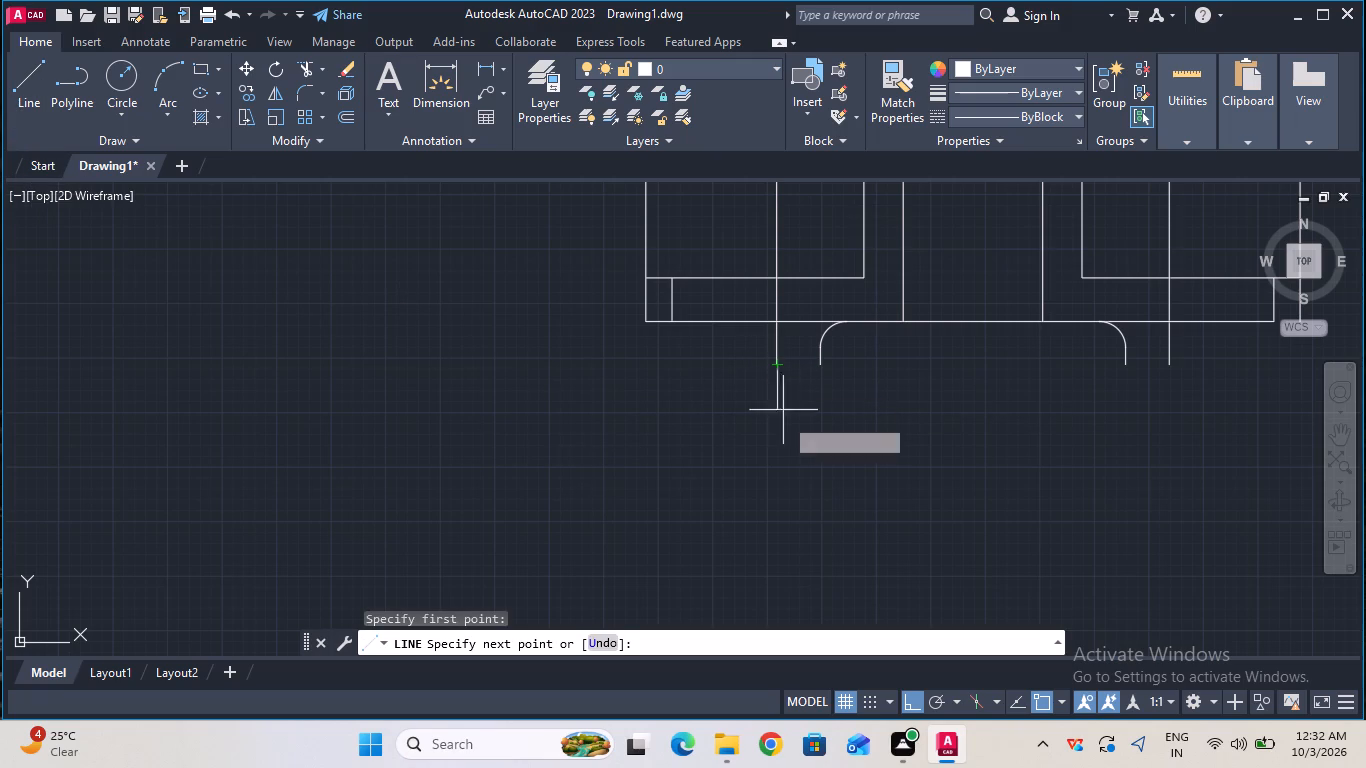
{"action": "key", "text": "3"}
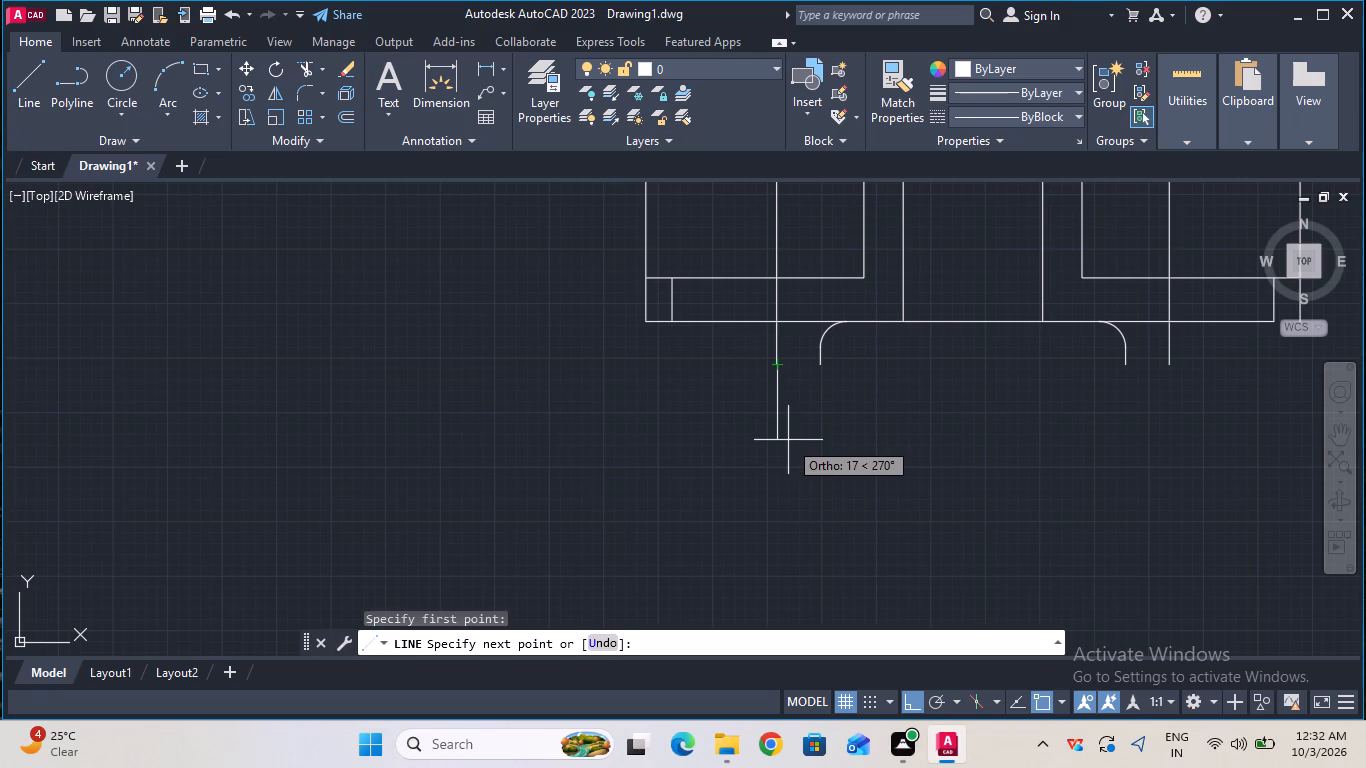
{"action": "key", "text": "BackSpace"}
{"action": "type", "text": "27"}
{"action": "key", "text": "Return"}
{"action": "key", "text": "Escape"}
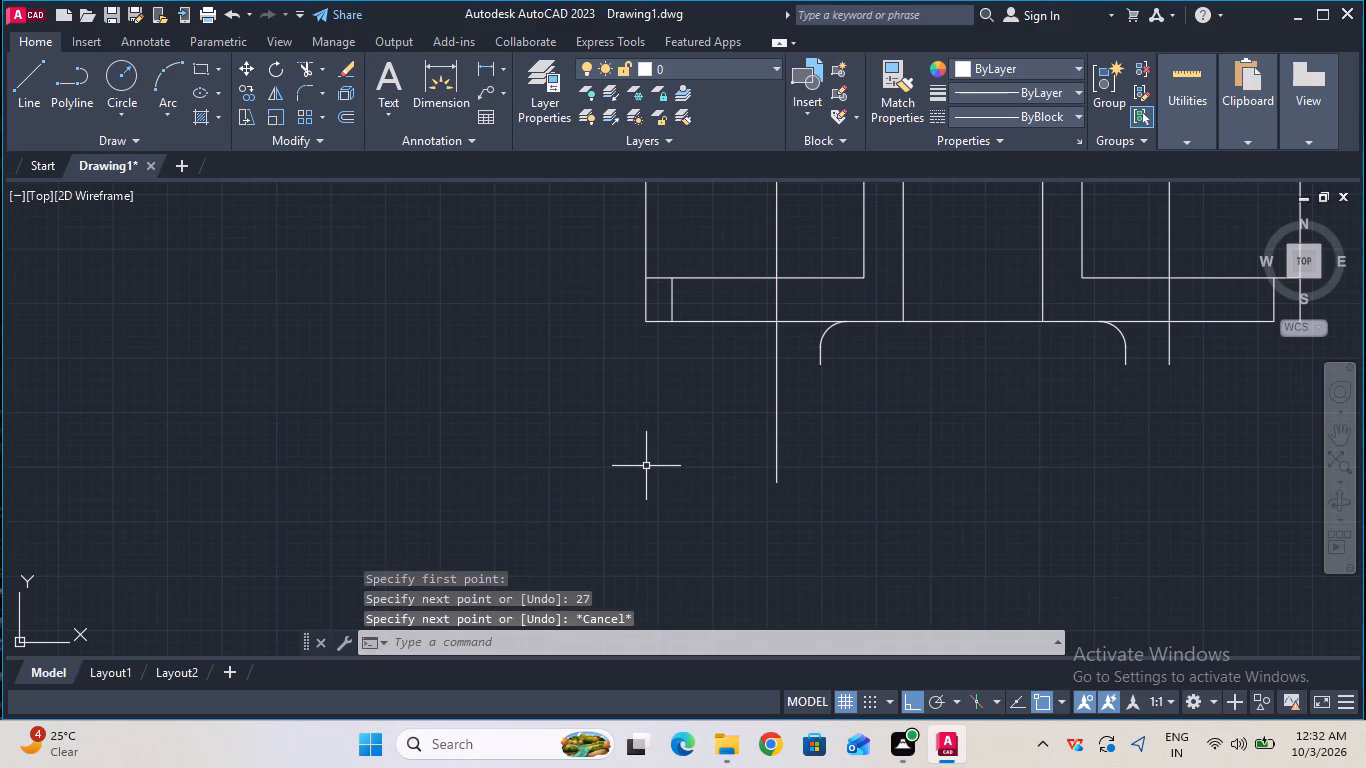
Draw a 27 mm vertical line downward from the lower end of the inner short line below the left fillet.
{"action": "left_click", "coordinate": [14, 109]}
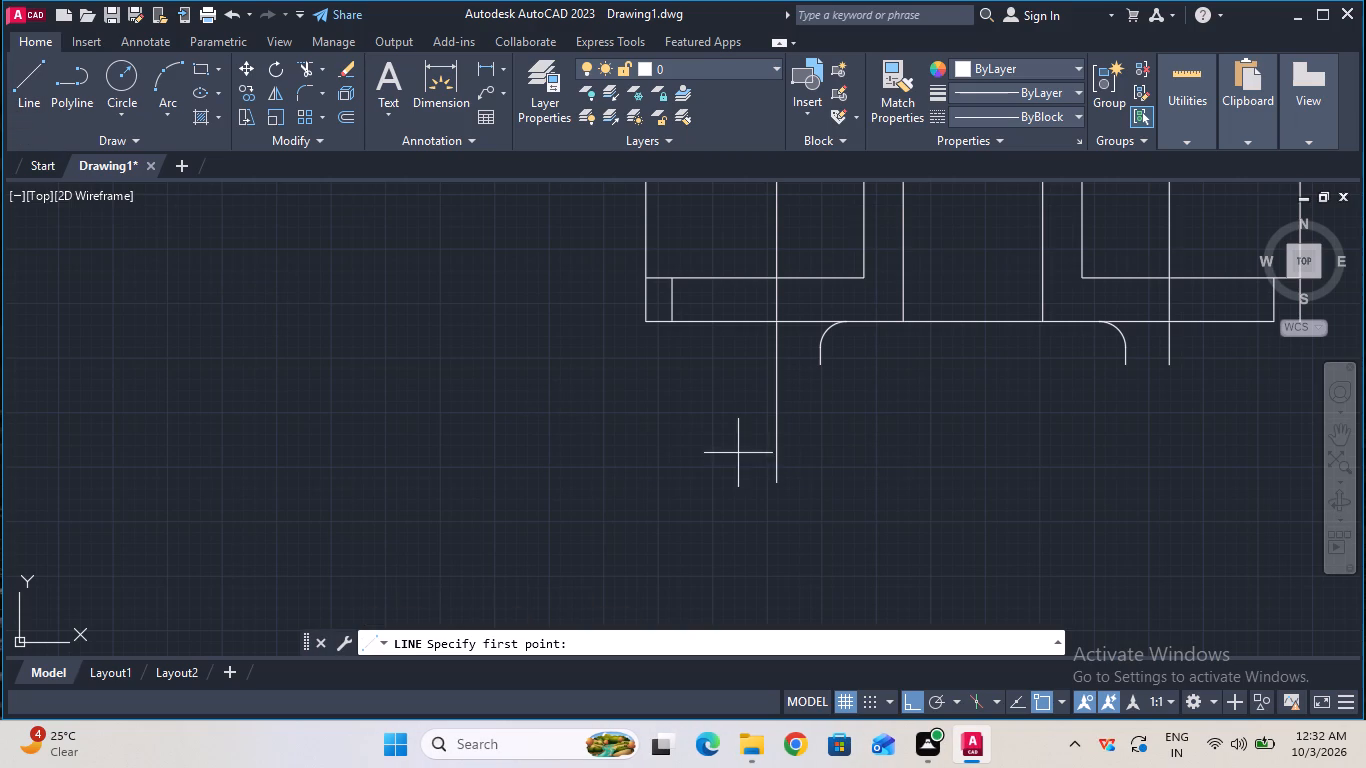
{"action": "left_click", "coordinate": [823, 365]}
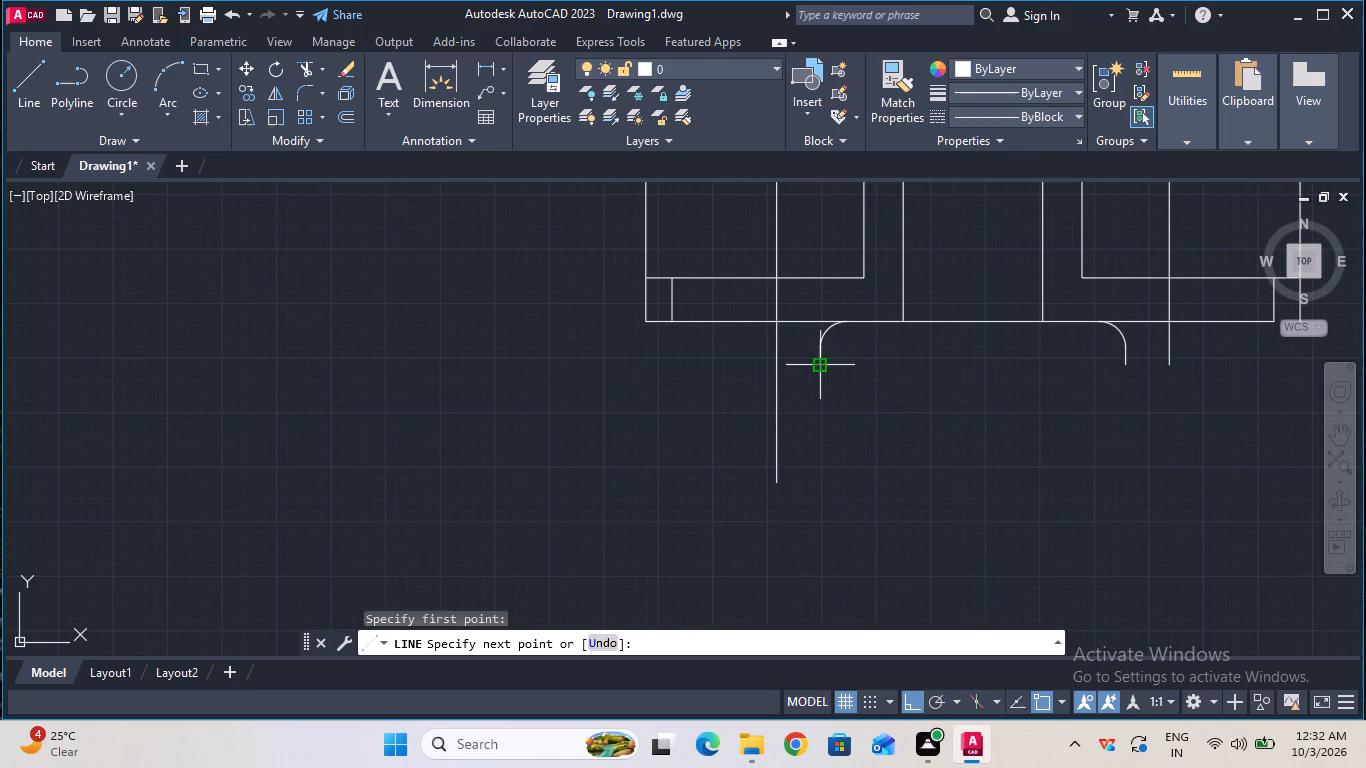
{"action": "type", "text": "27"}
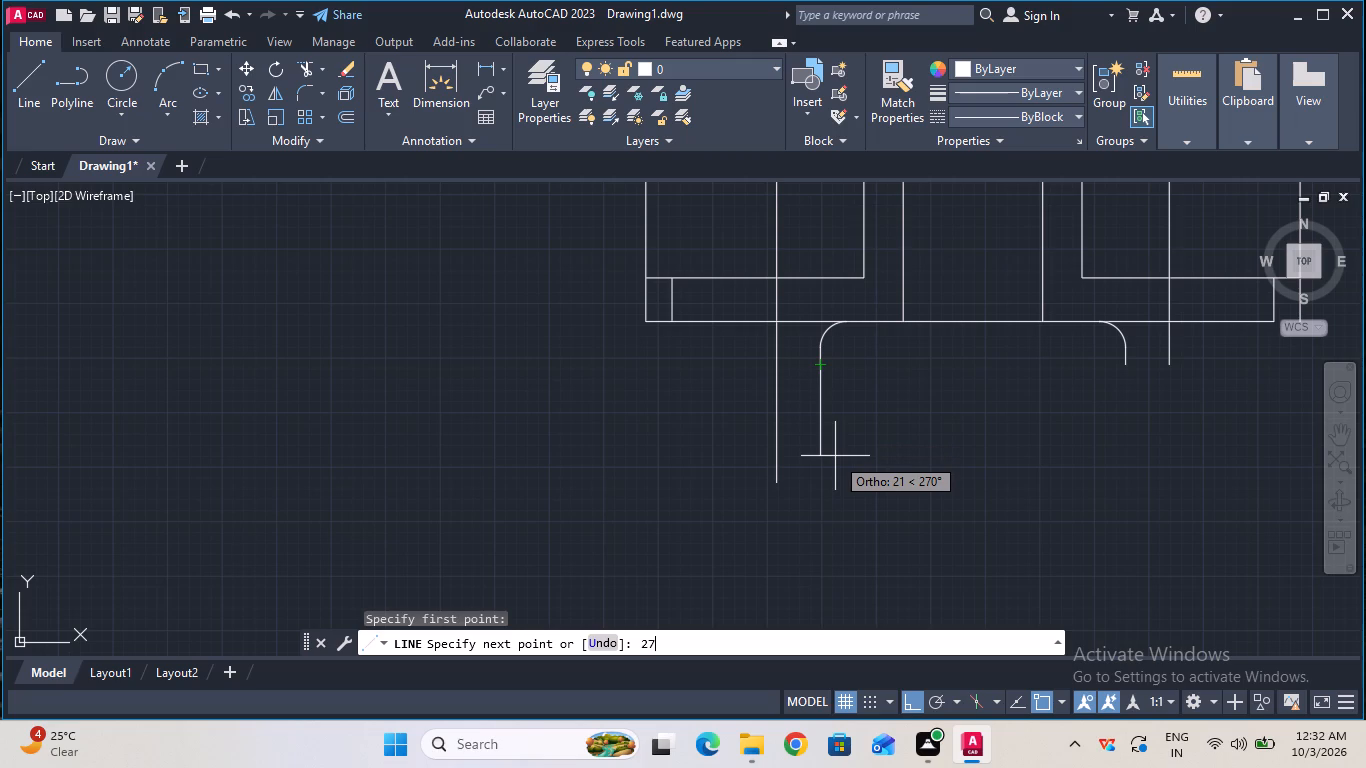
{"action": "key", "text": "Return"}
{"action": "key", "text": "Escape"}
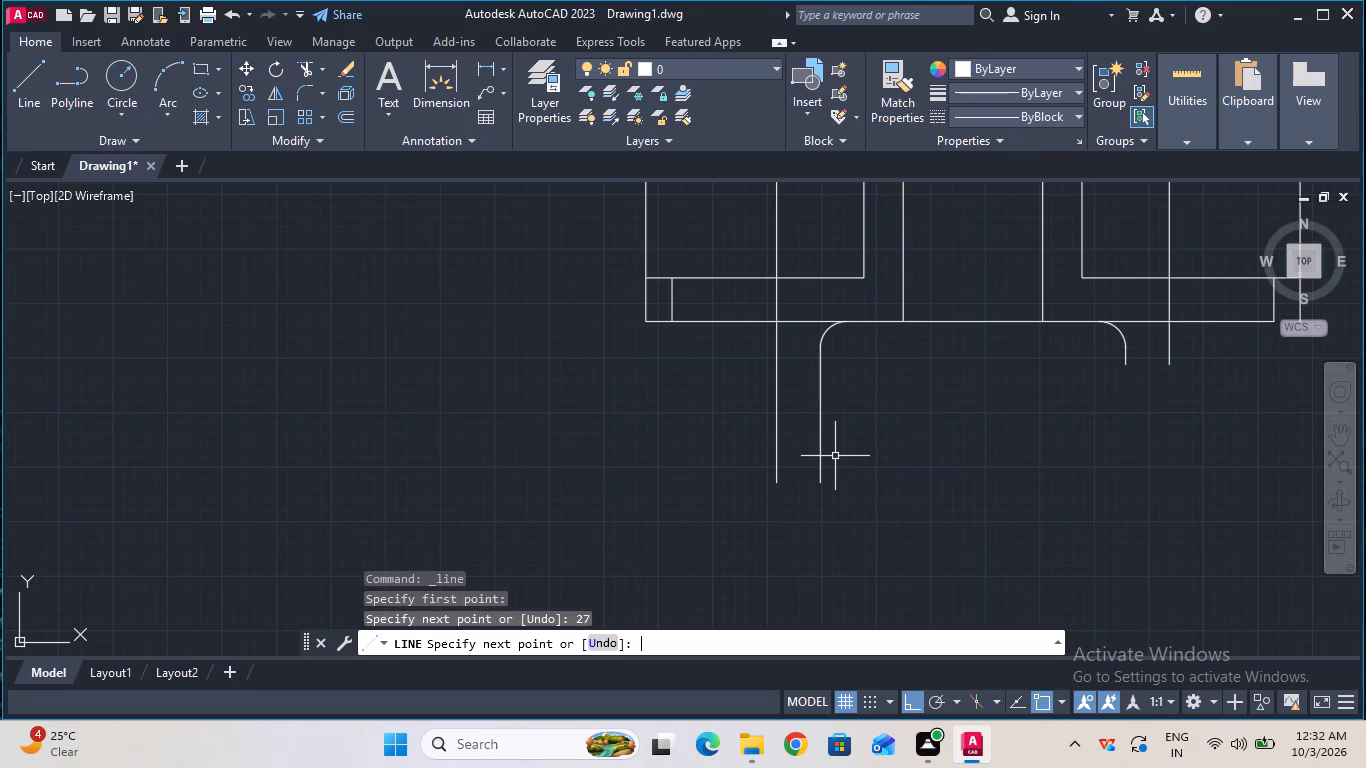
Draw a 27 mm vertical line downward from the lower end of the inner short line below the right fillet.
{"action": "left_click", "coordinate": [16, 114]}
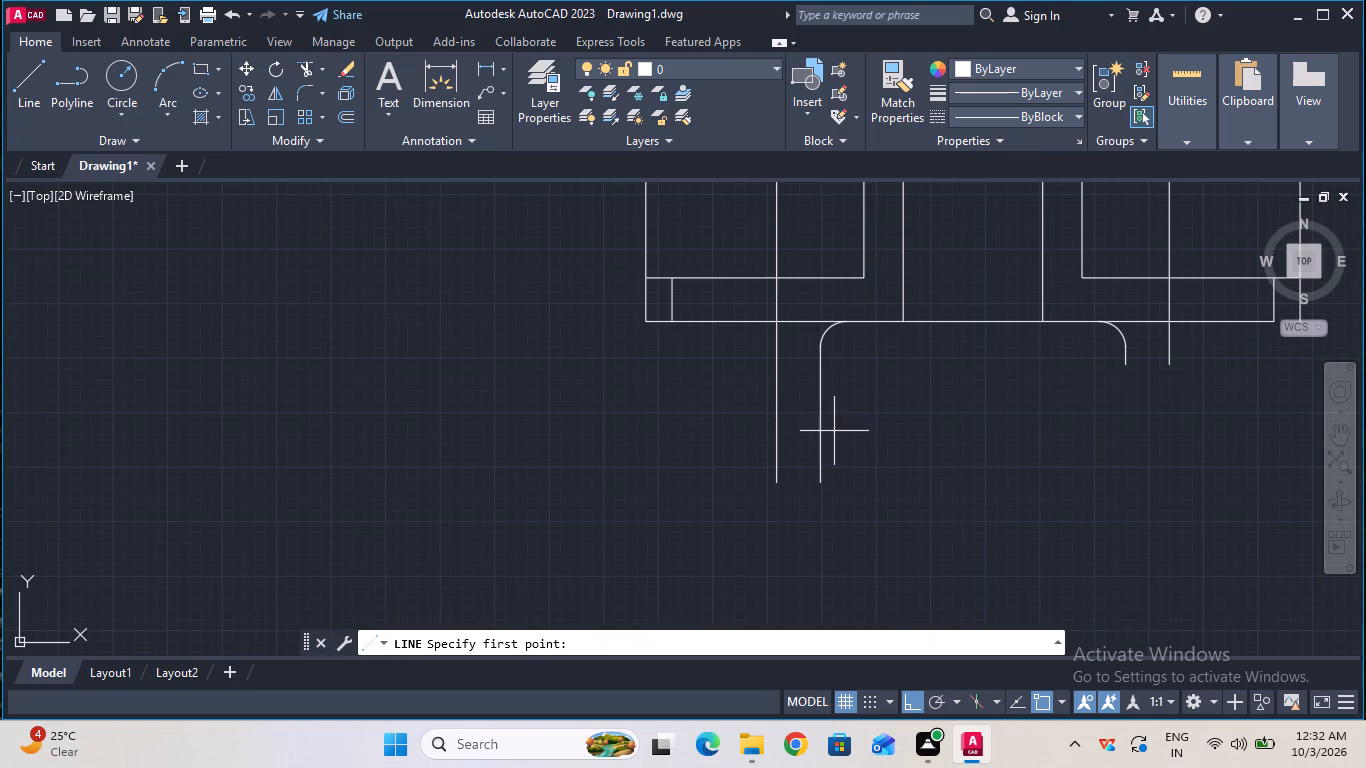
{"action": "left_click", "coordinate": [1128, 364]}
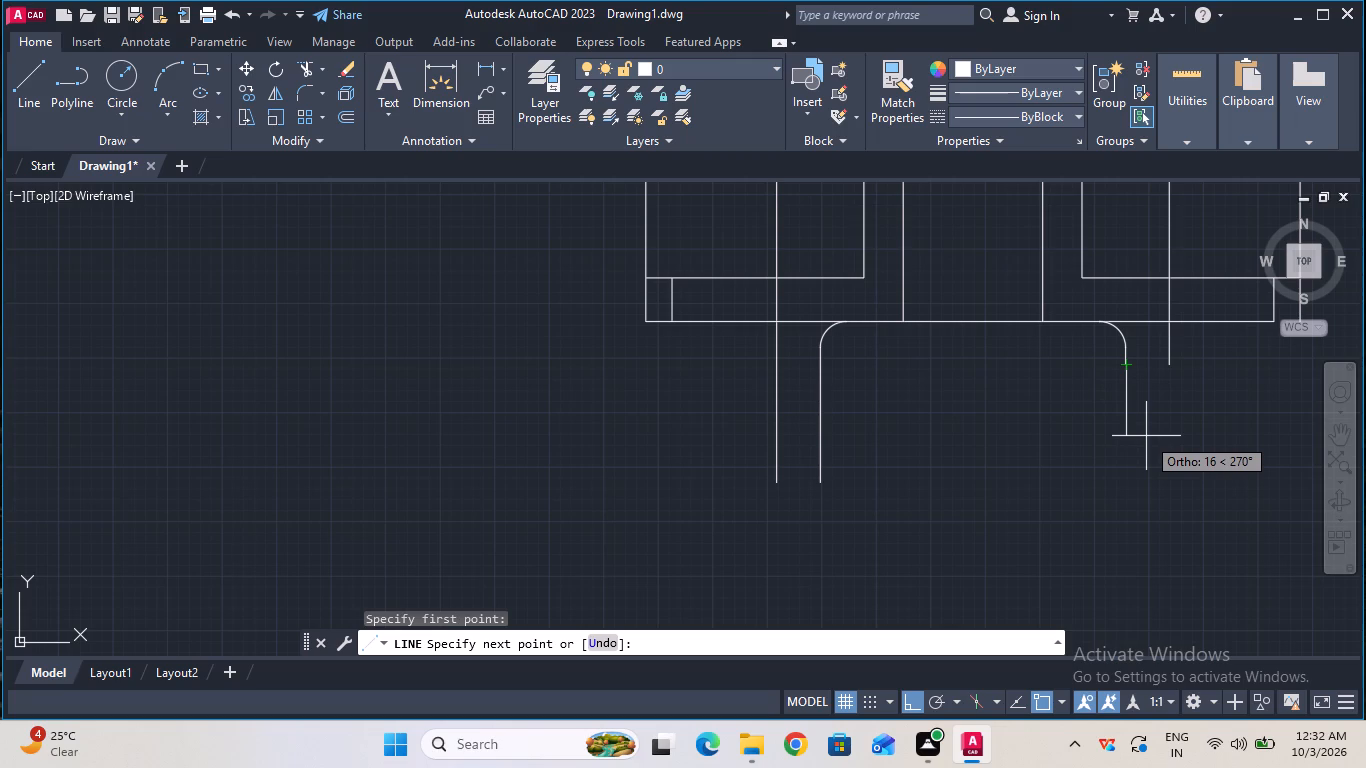
{"action": "type", "text": "27"}
{"action": "key", "text": "Return"}
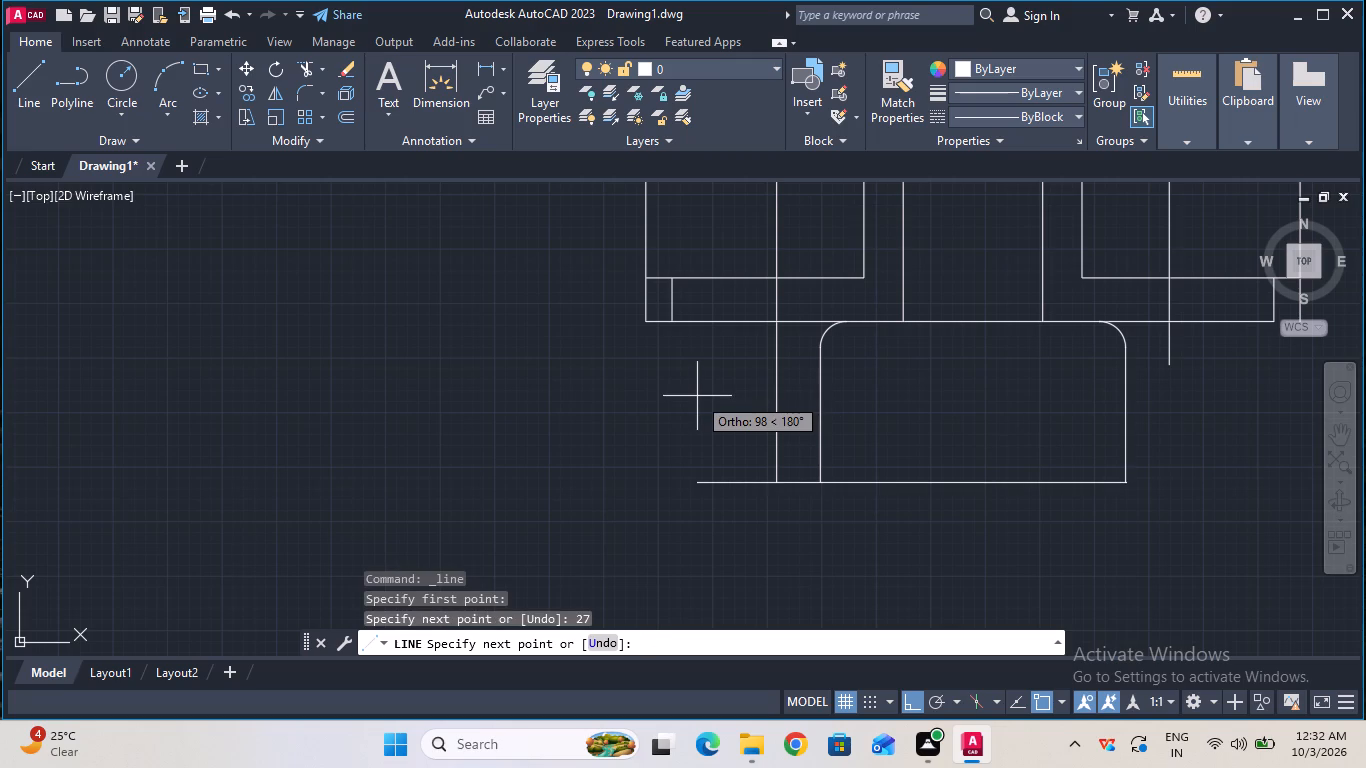
{"action": "key", "text": "Escape"}
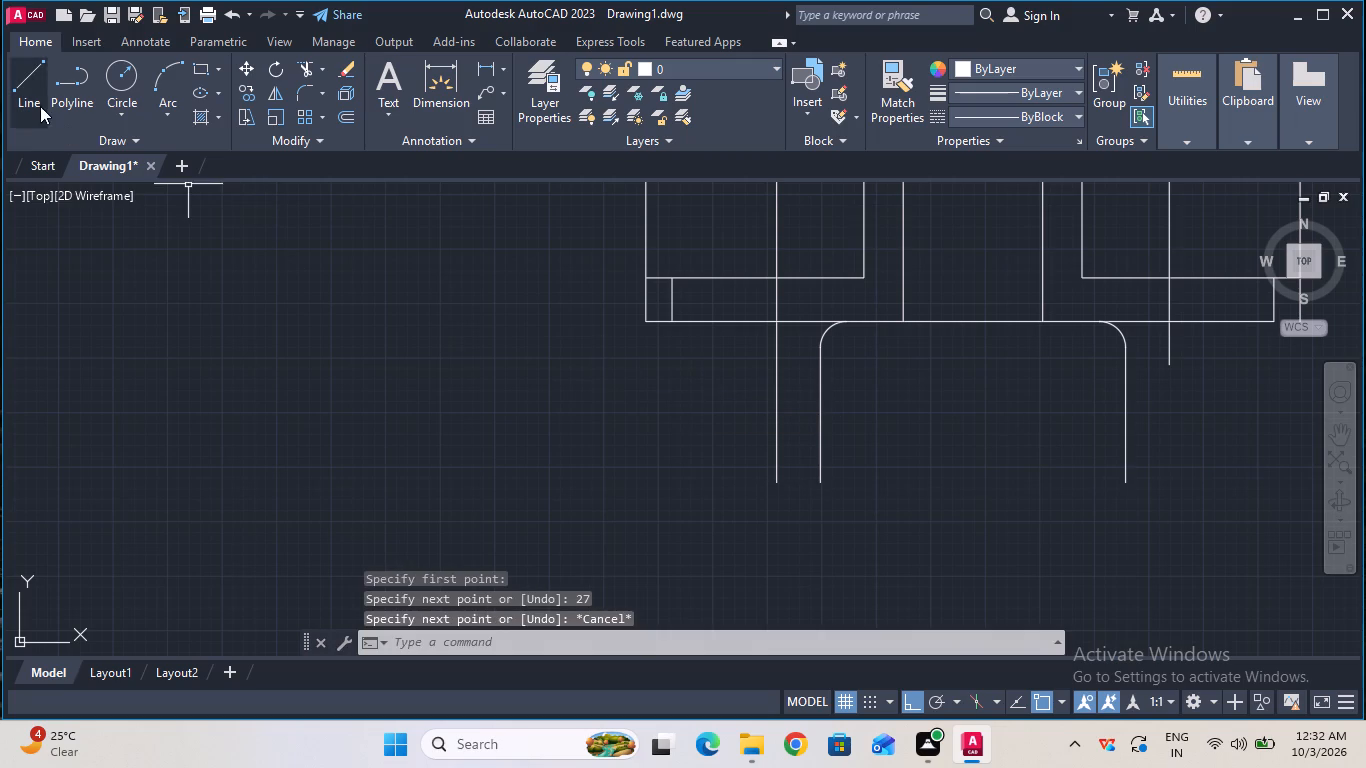
Draw a 27 mm vertical line downward from the lower end of the outer short line below the base's right step.
{"action": "left_click", "coordinate": [35, 101]}
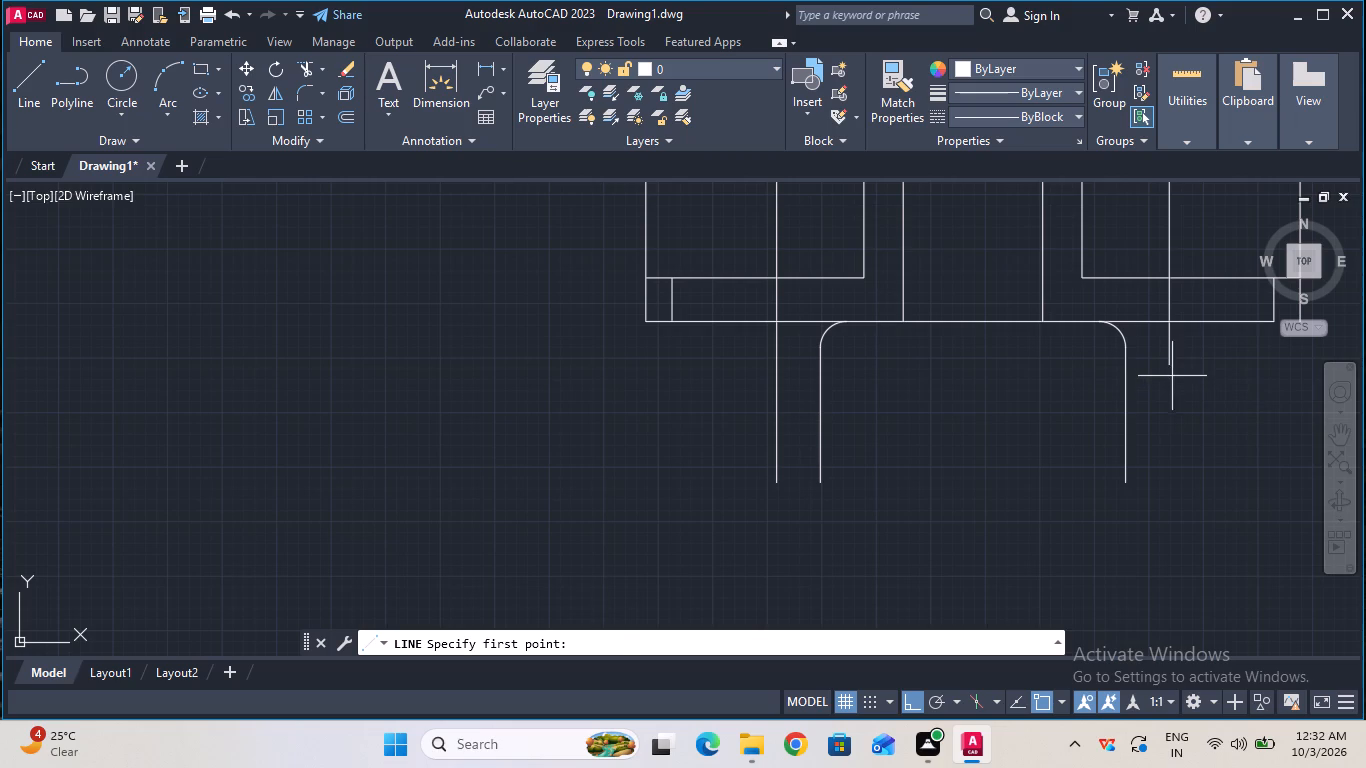
{"action": "left_click", "coordinate": [1172, 367]}
{"action": "type", "text": "27"}
{"action": "key", "text": "Return"}
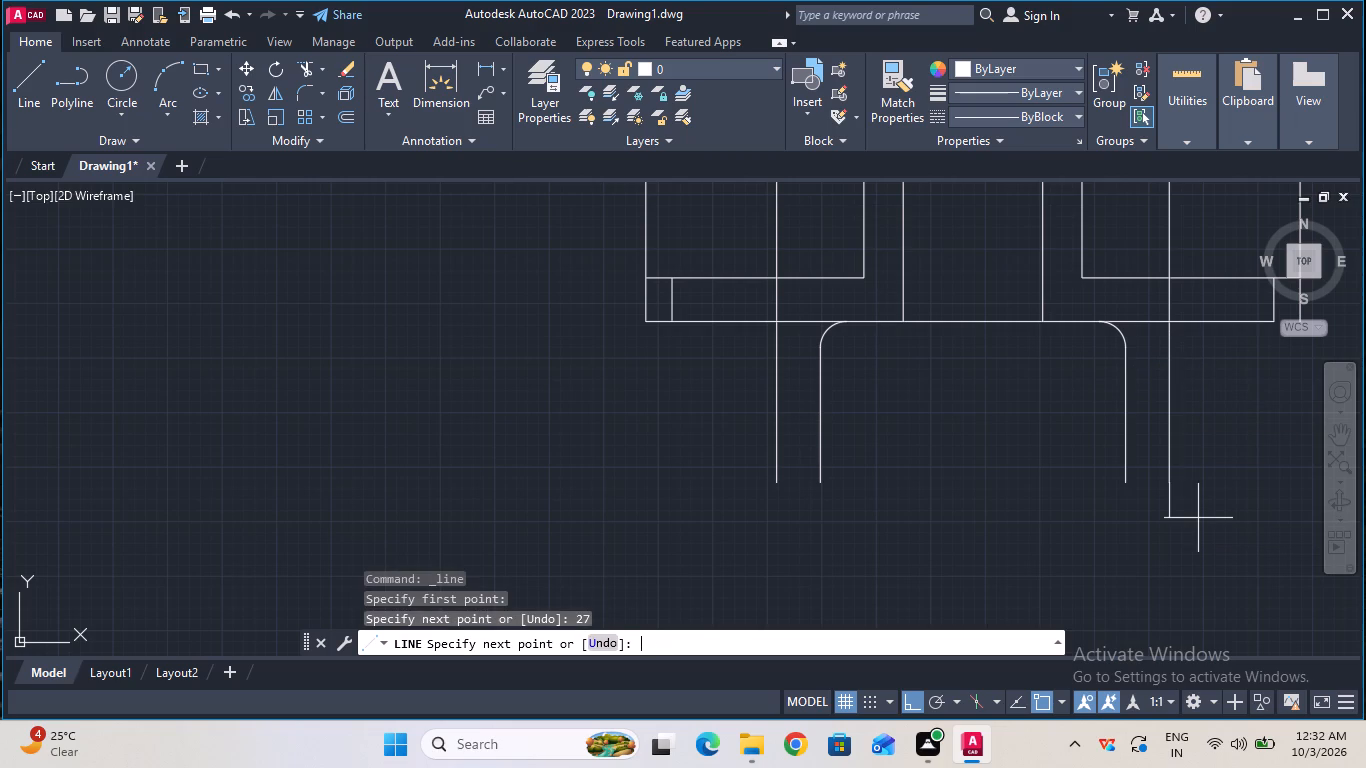
Draw a 3 mm horizontal line outward from the lower end of the left leg's outer edge.
{"action": "key", "text": "Escape"}
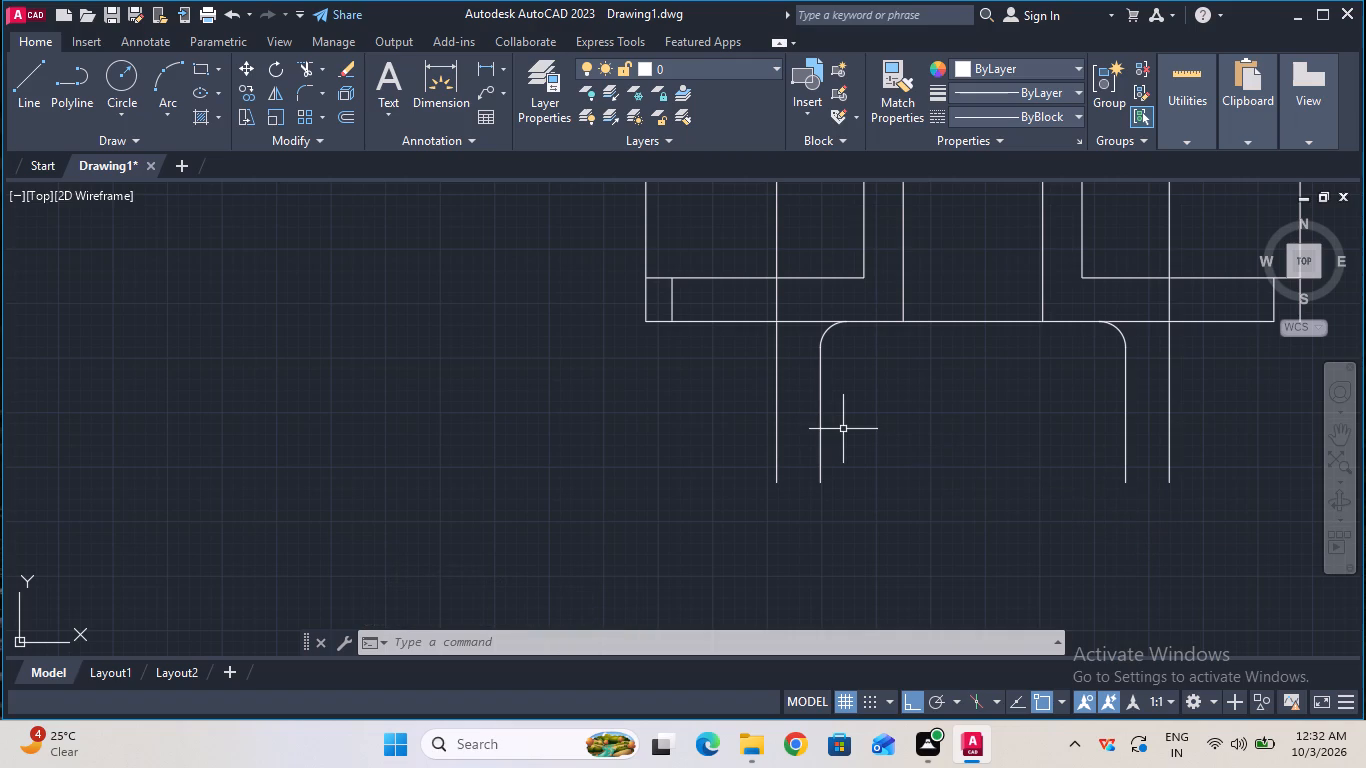
{"action": "scroll", "coordinate": [843, 429], "scroll_direction": "down", "scroll_amount": 1, "text": "ctrl"}
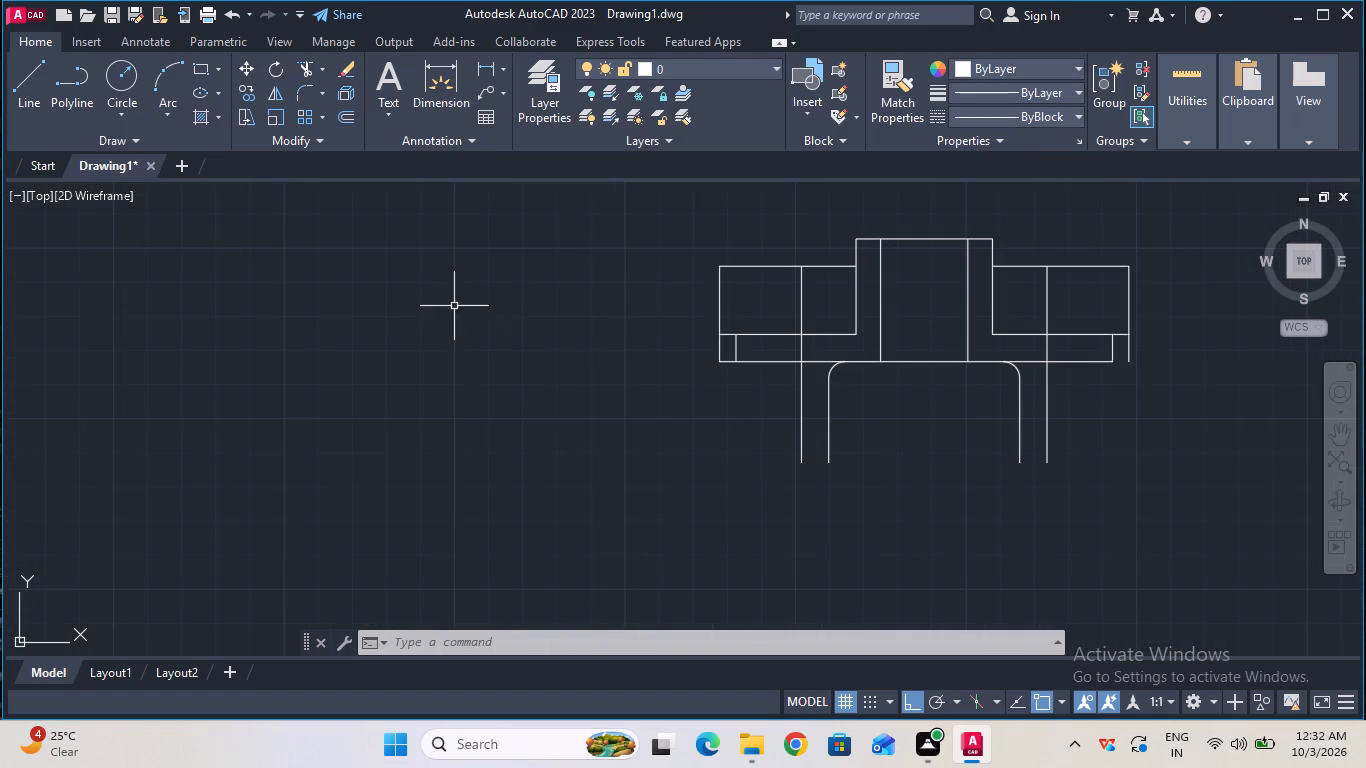
{"action": "left_click", "coordinate": [41, 105]}
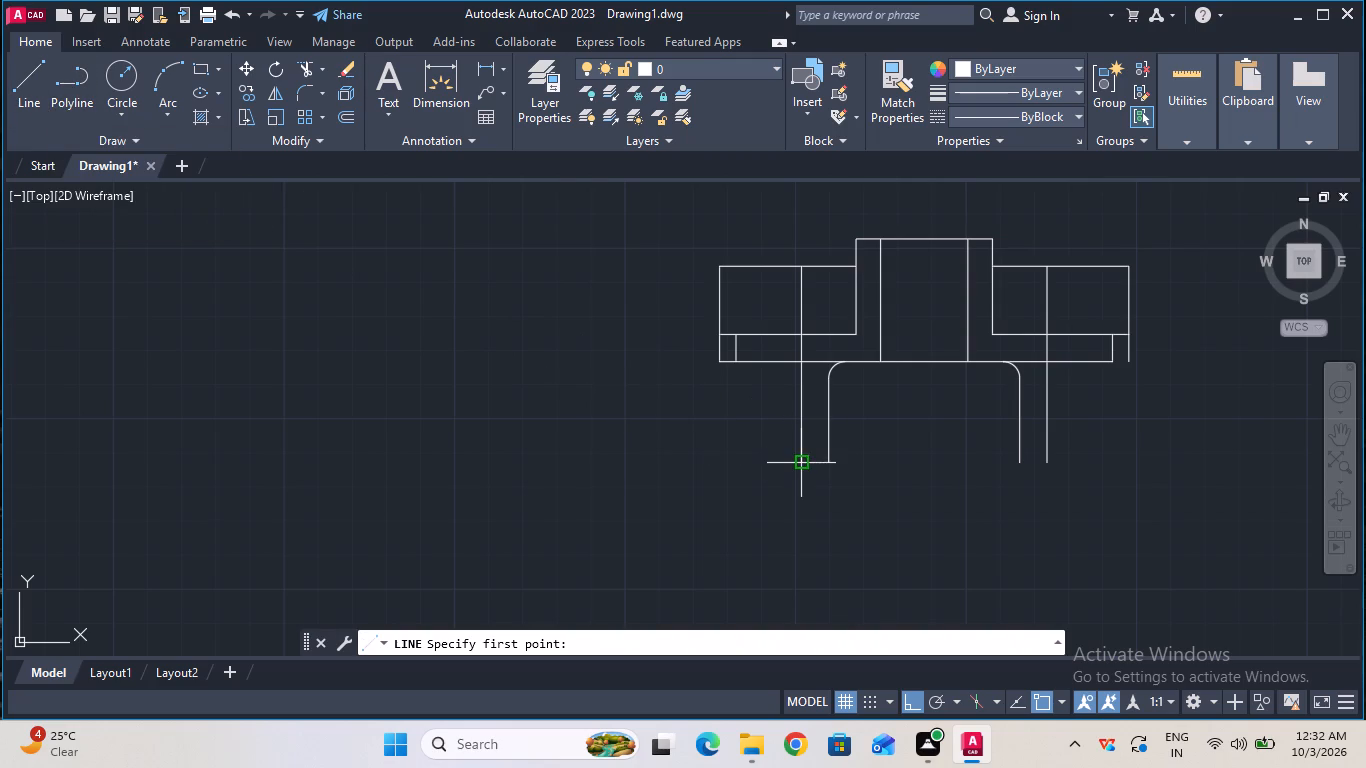
{"action": "left_click", "coordinate": [796, 457]}
{"action": "key", "text": "3"}
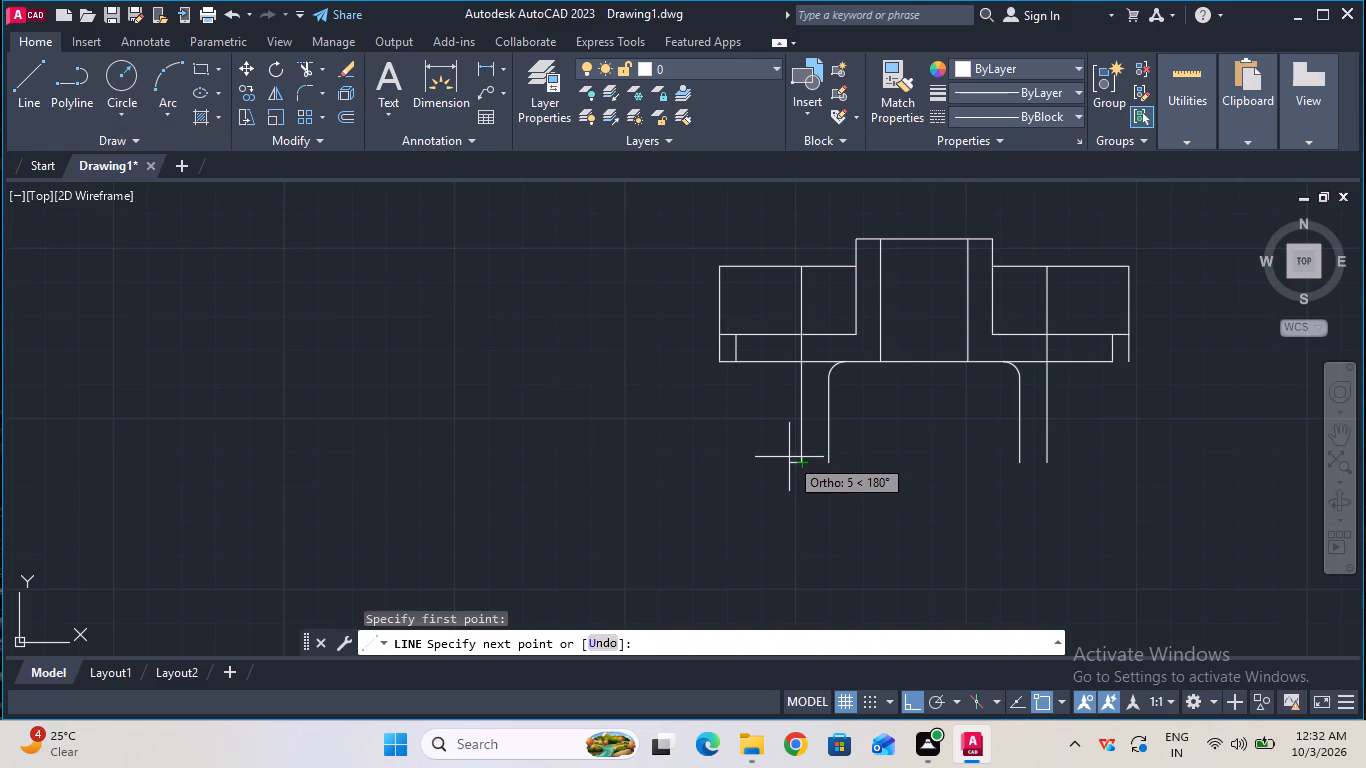
{"action": "key", "text": "Return"}
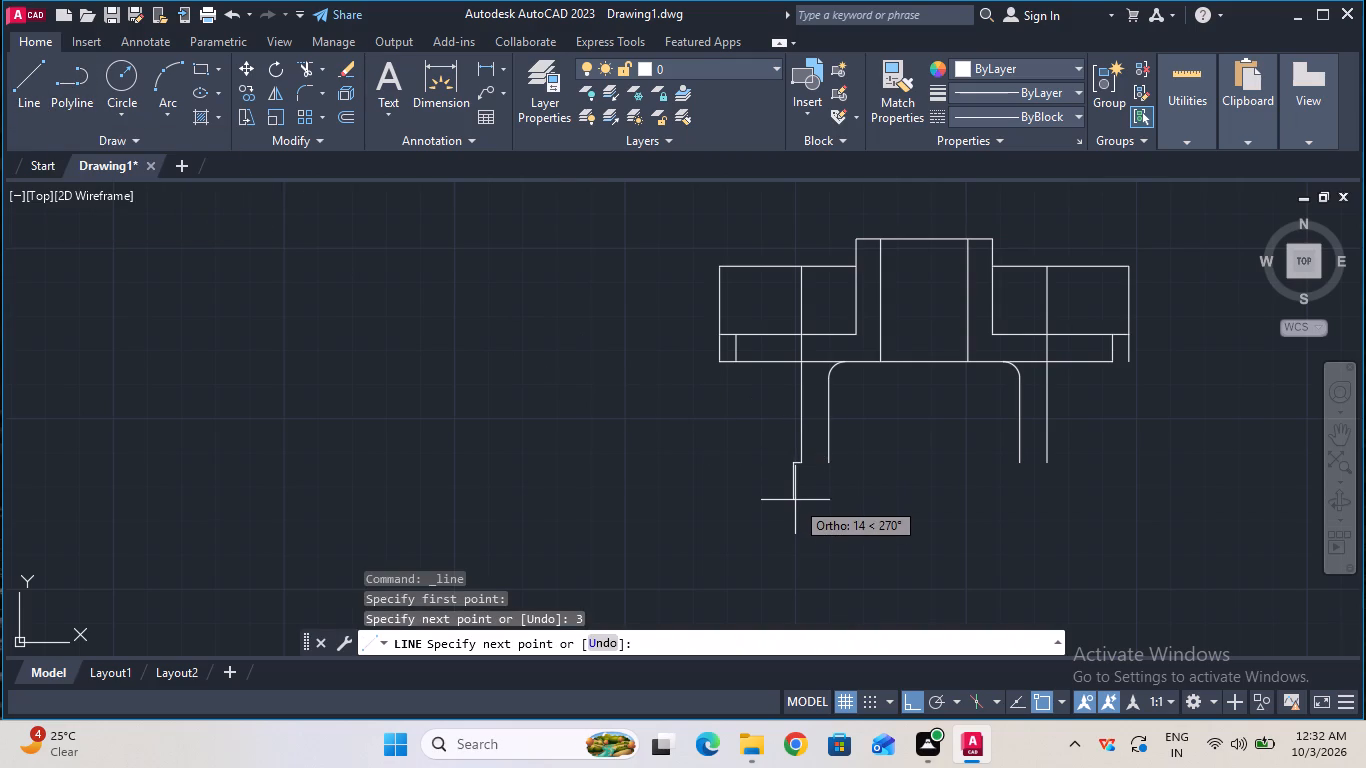
{"action": "key", "text": "Escape"}
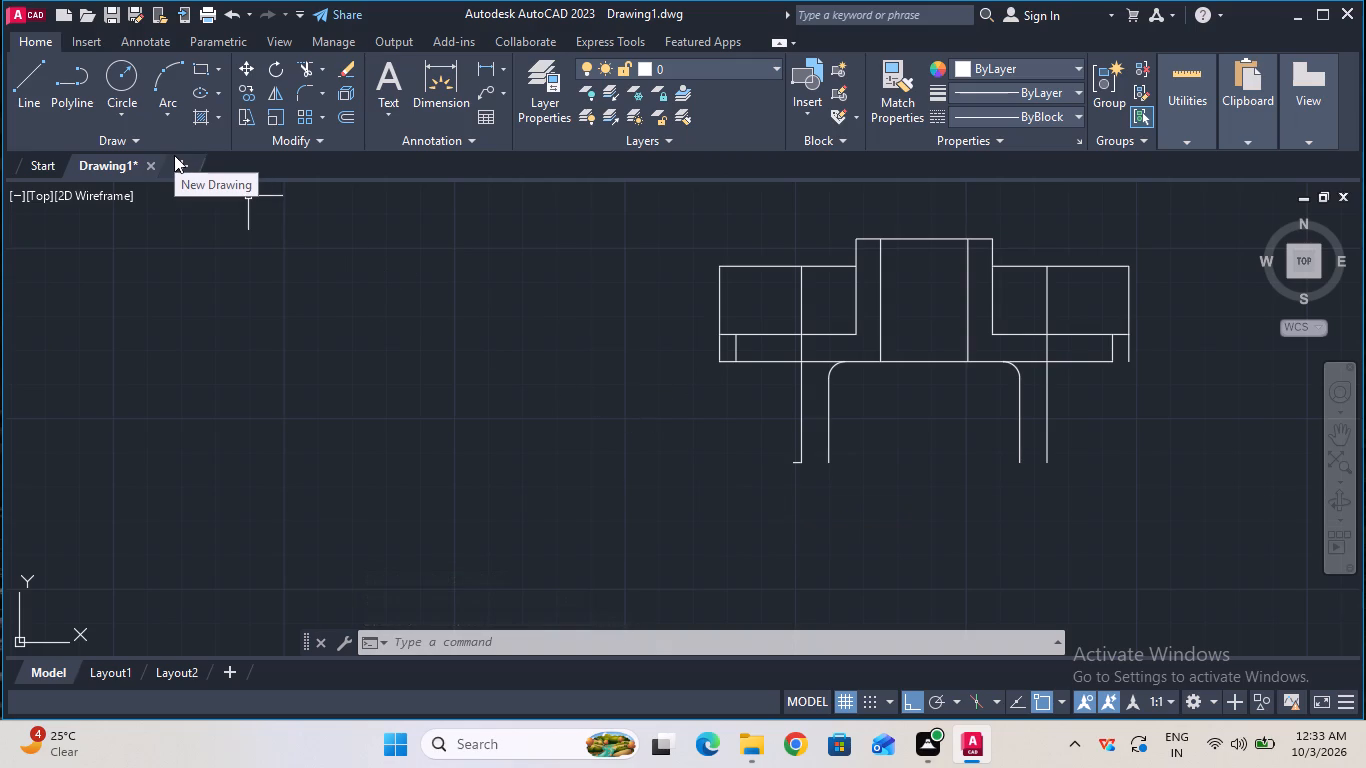
Draw a 3 mm horizontal line from the lower end of the left leg's inner edge toward the bracket's centre.
{"action": "left_click", "coordinate": [44, 108]}
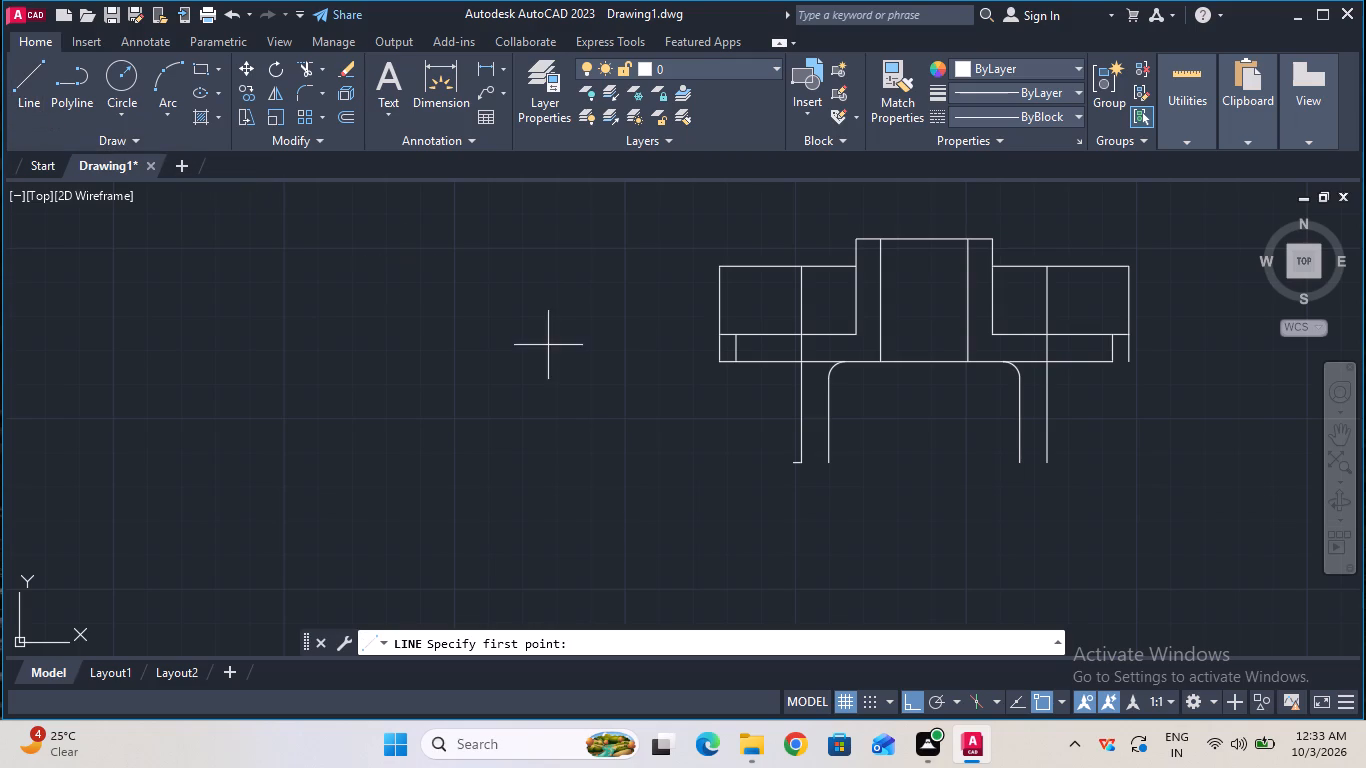
{"action": "left_click", "coordinate": [829, 457]}
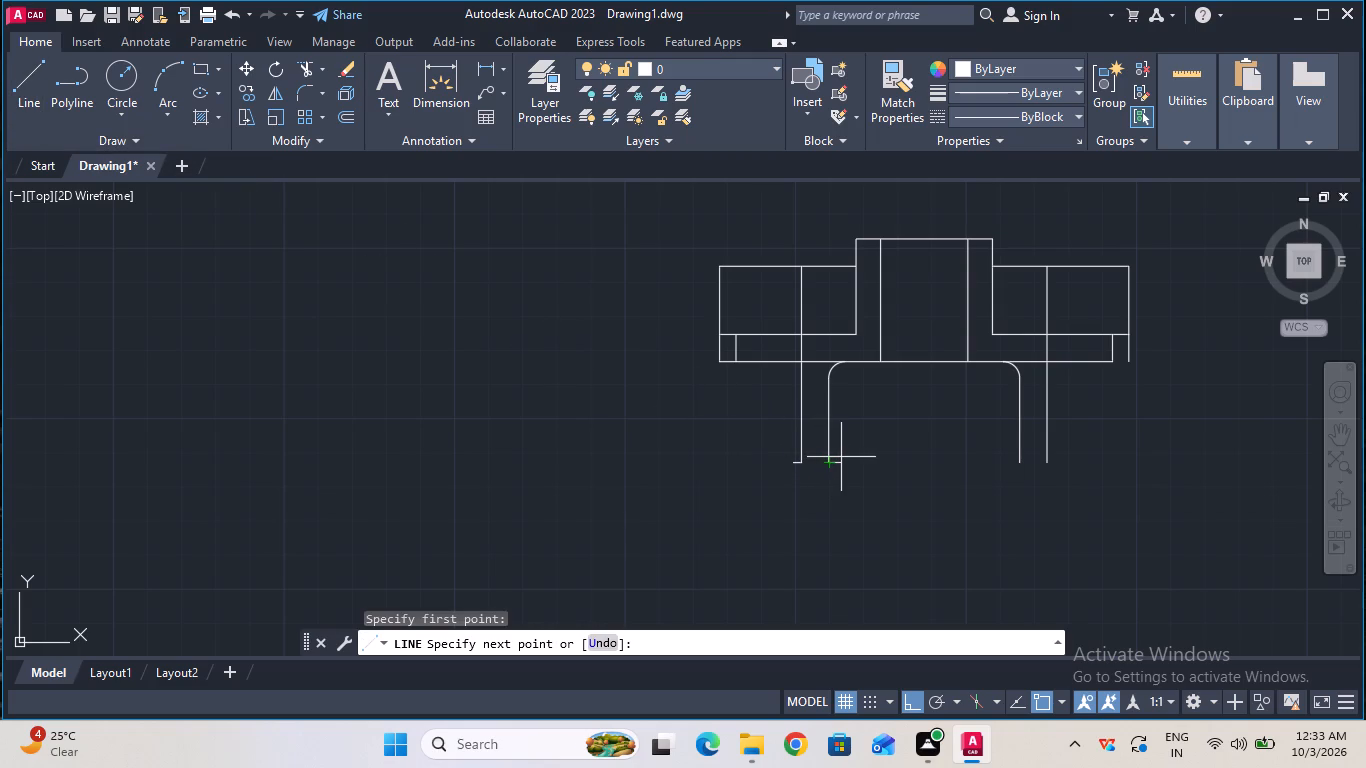
{"action": "key", "text": "3"}
{"action": "key", "text": "Return"}
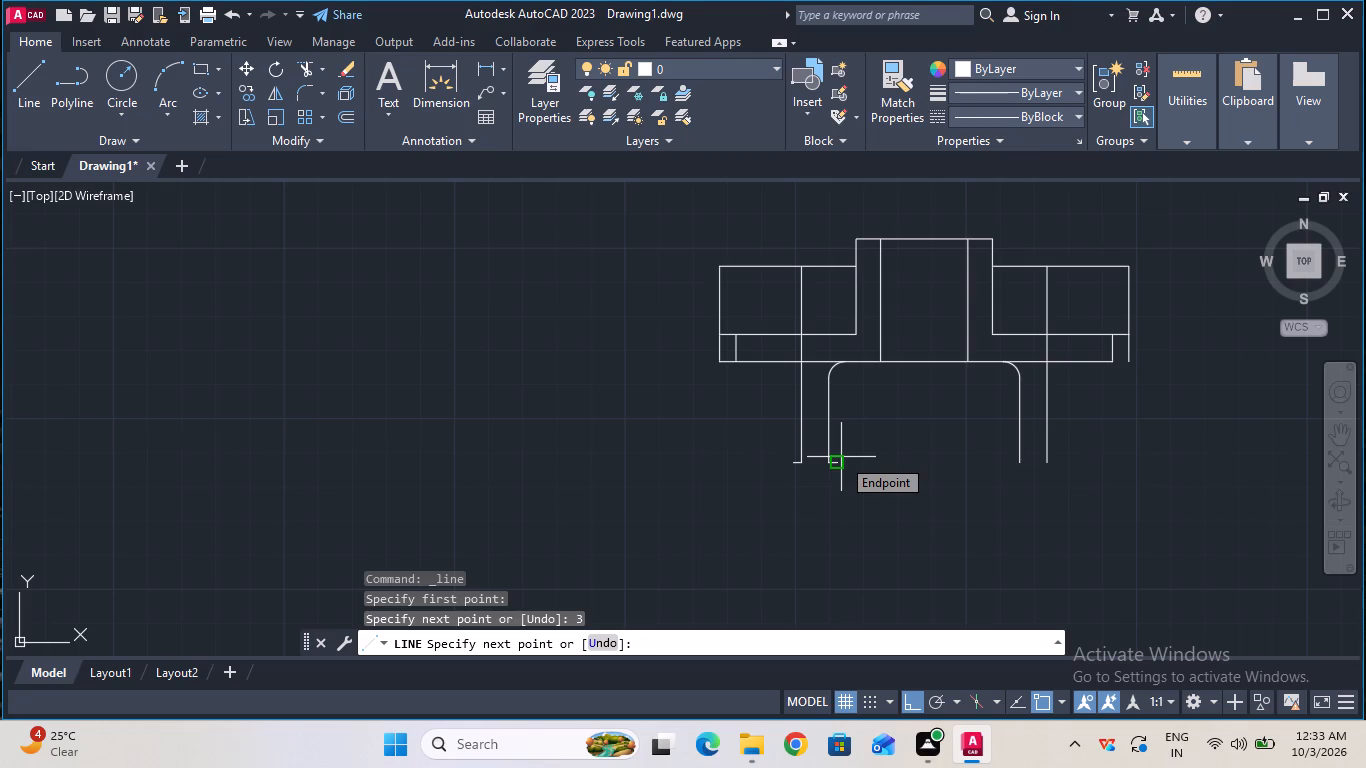
{"action": "key", "text": "Escape"}
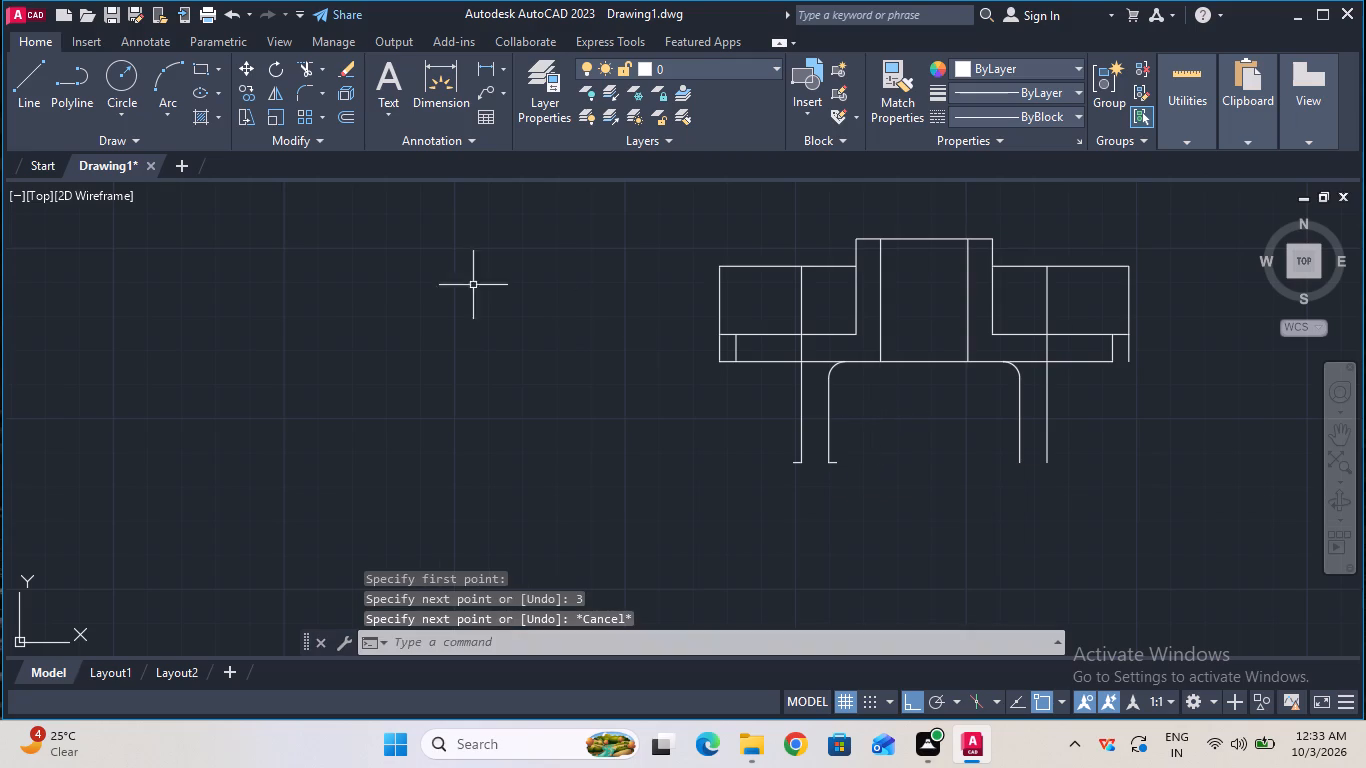
Draw a 3 mm horizontal line from the lower end of the right leg's inner edge toward the bracket's centre.
{"action": "left_click", "coordinate": [41, 81]}
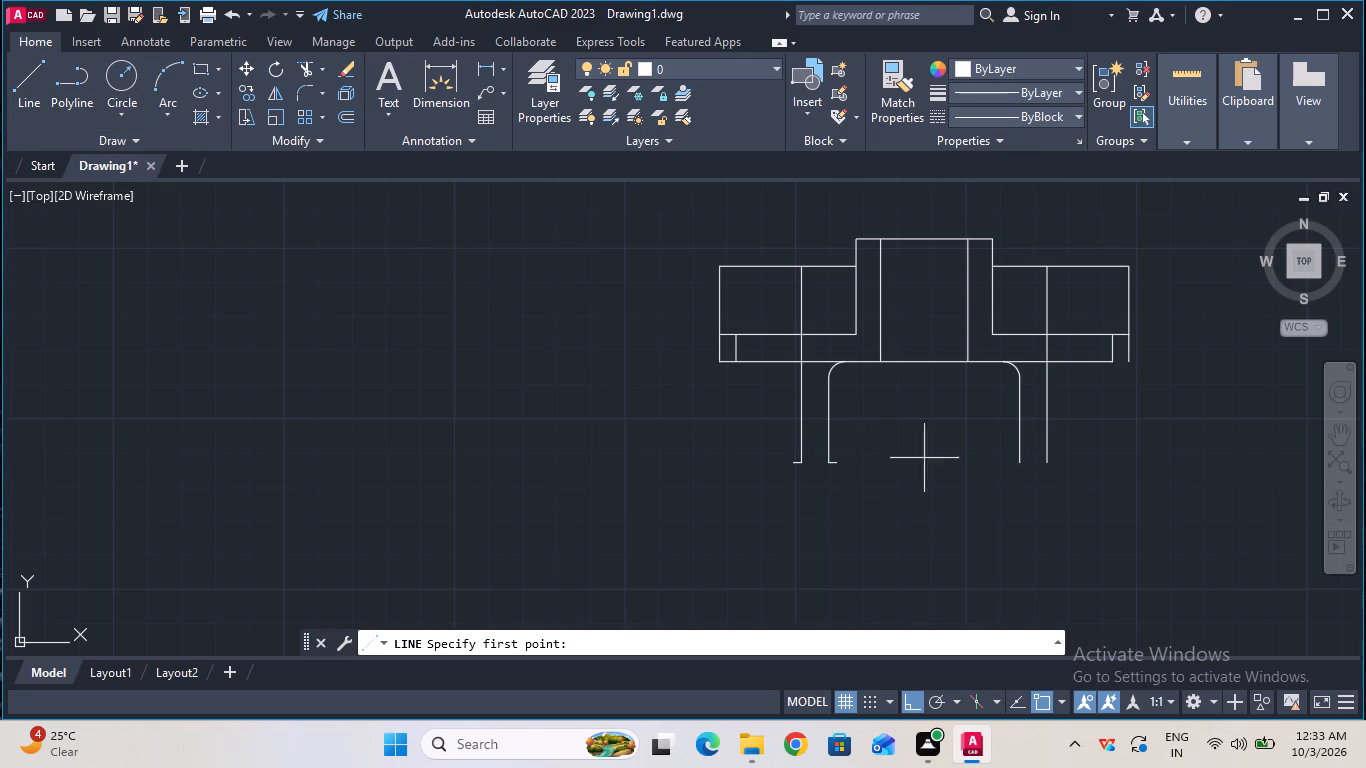
{"action": "left_click", "coordinate": [1021, 467]}
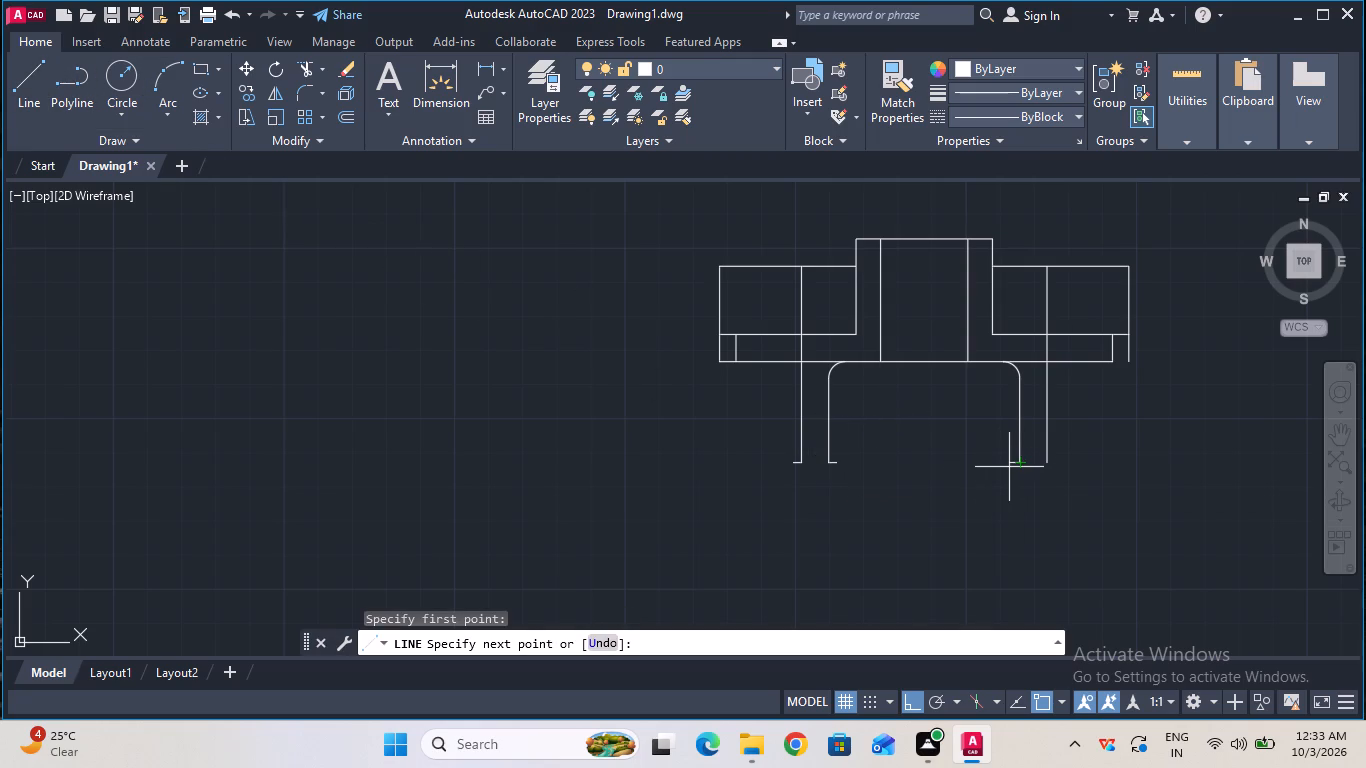
{"action": "key", "text": "3"}
{"action": "key", "text": "Return"}
{"action": "key", "text": "Escape"}
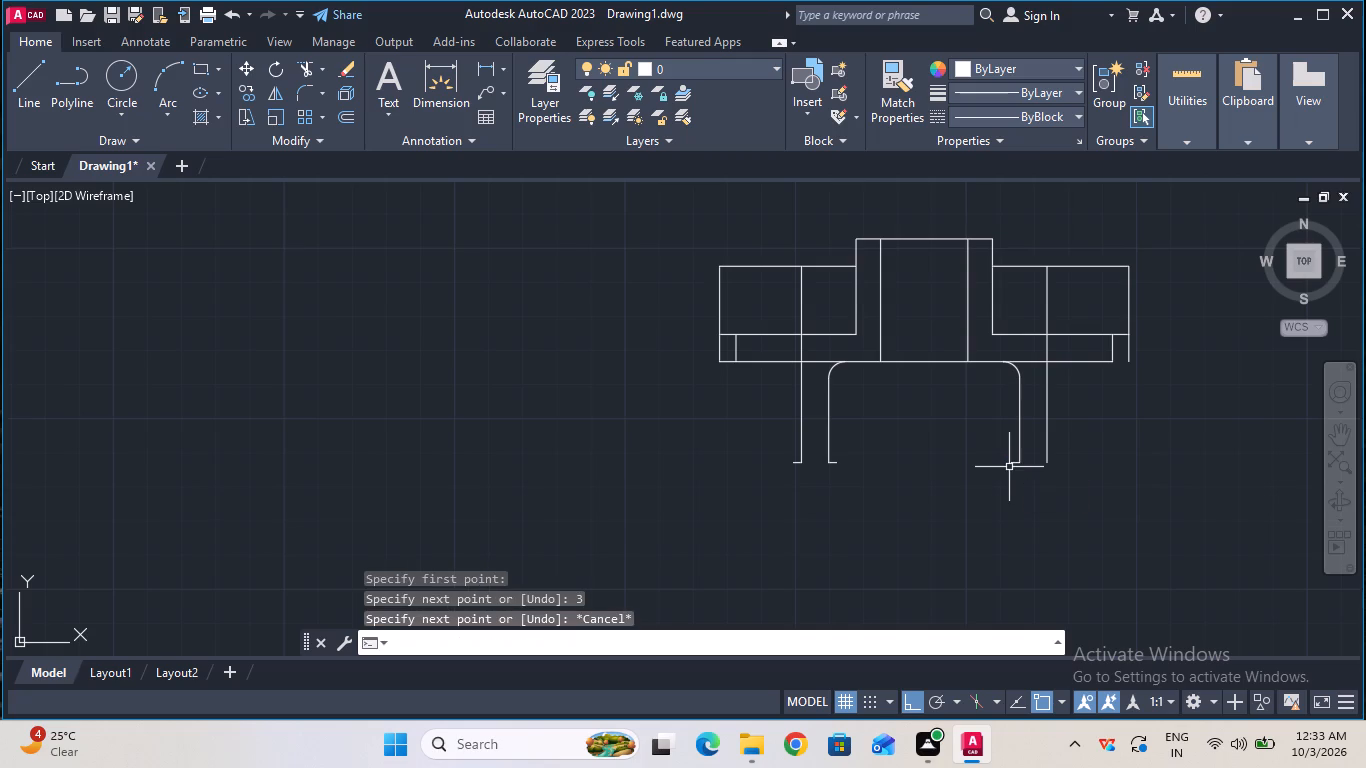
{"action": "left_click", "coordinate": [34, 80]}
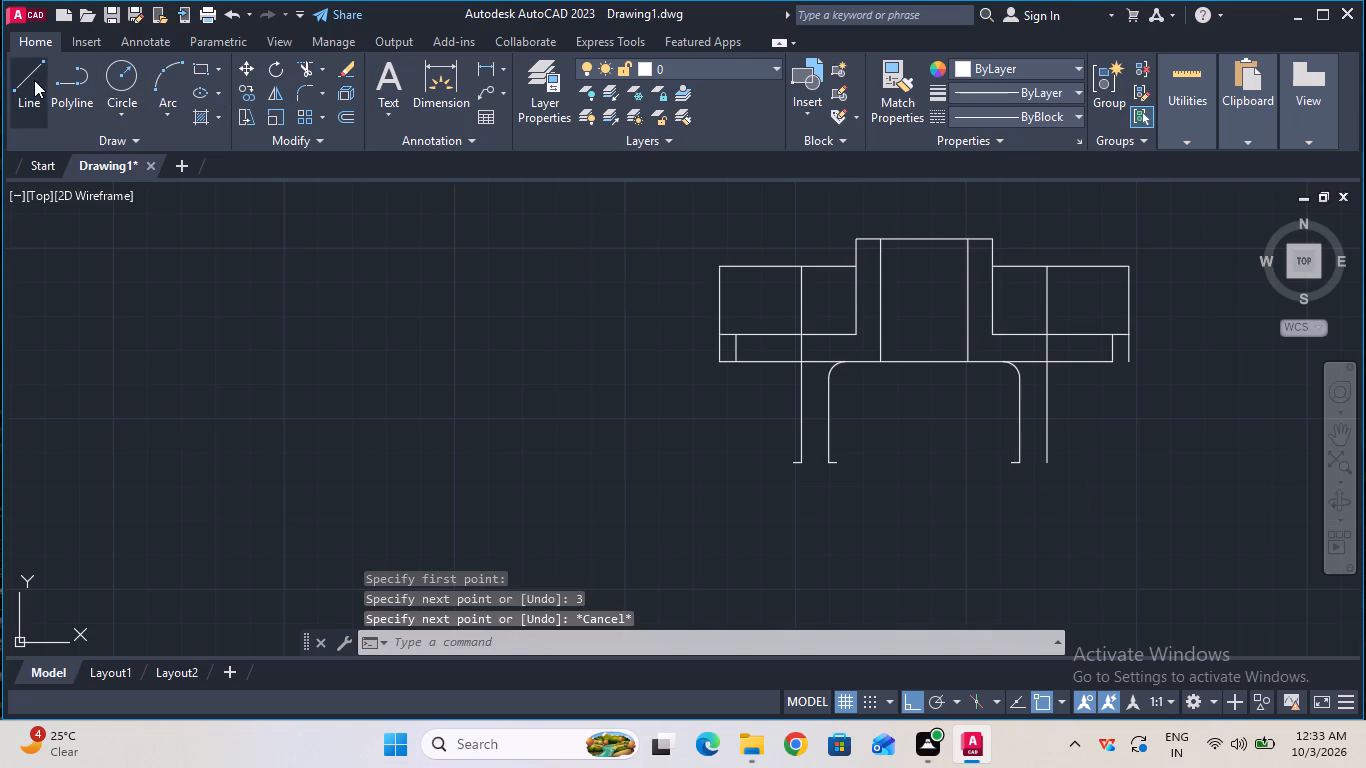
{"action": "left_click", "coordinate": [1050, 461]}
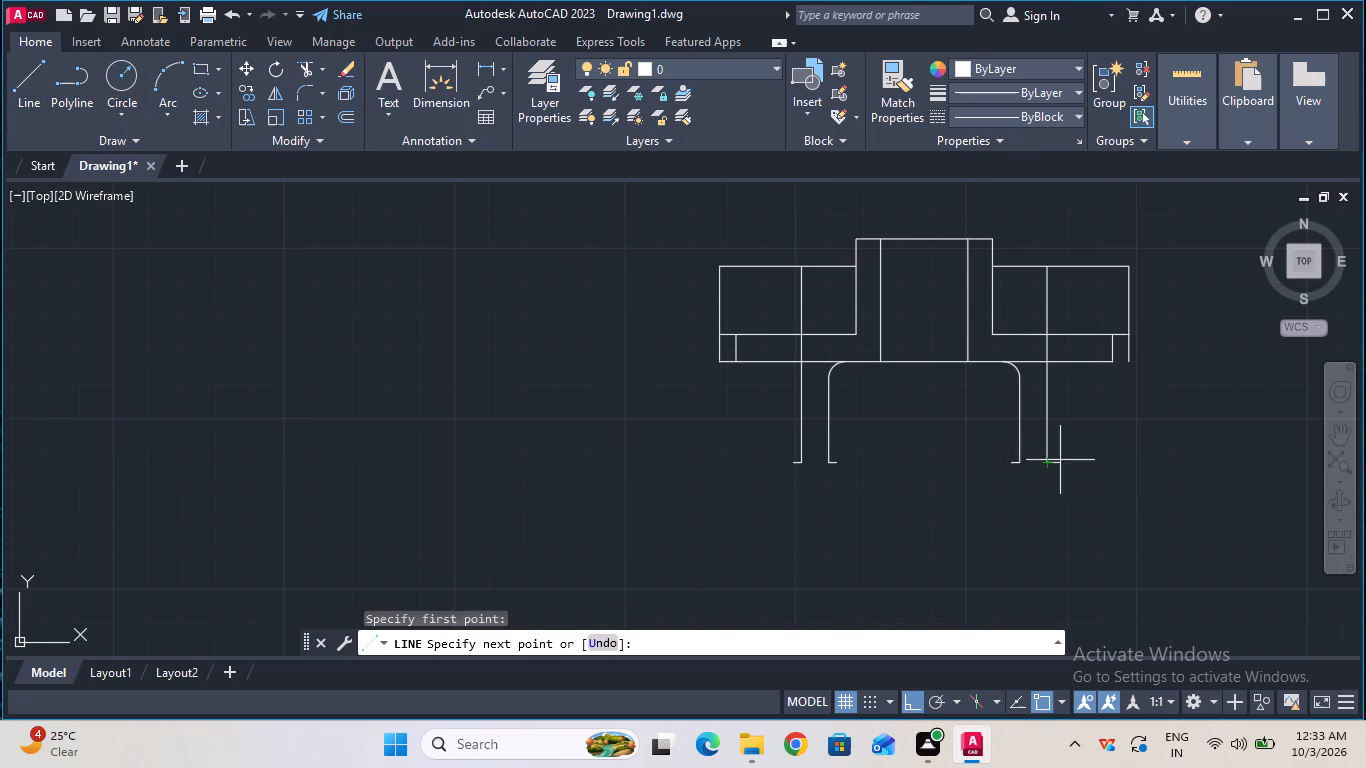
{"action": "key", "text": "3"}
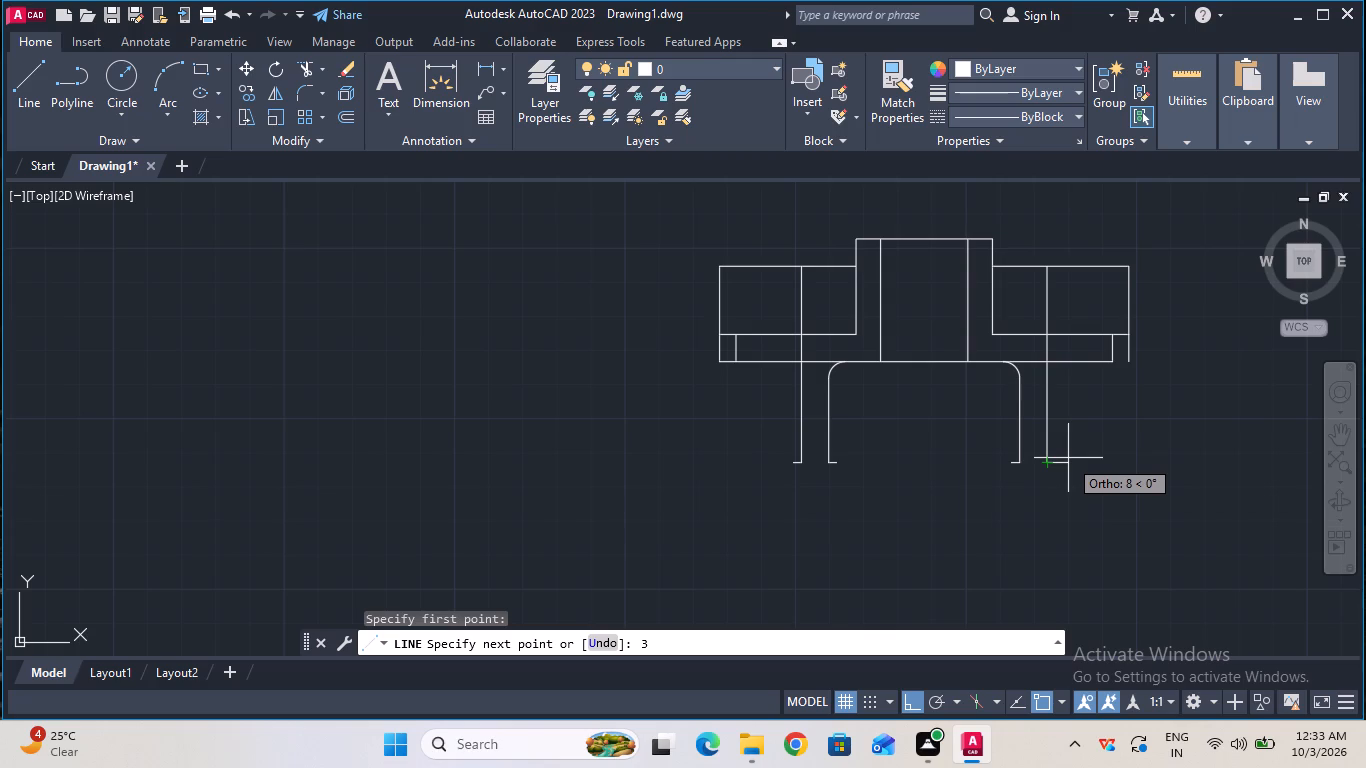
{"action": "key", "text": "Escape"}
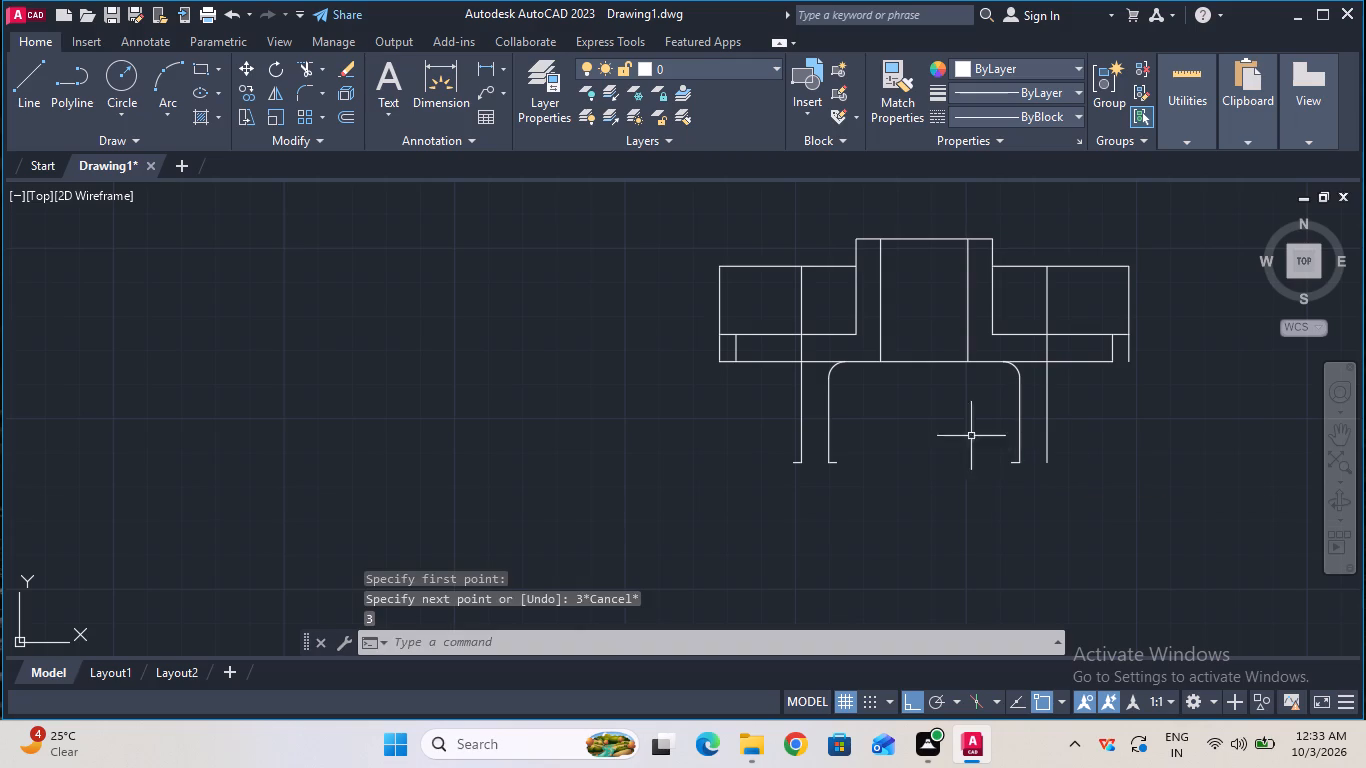
Draw a 3 mm horizontal line outward from the lower end of the right leg's outer edge.
{"action": "left_click", "coordinate": [31, 77]}
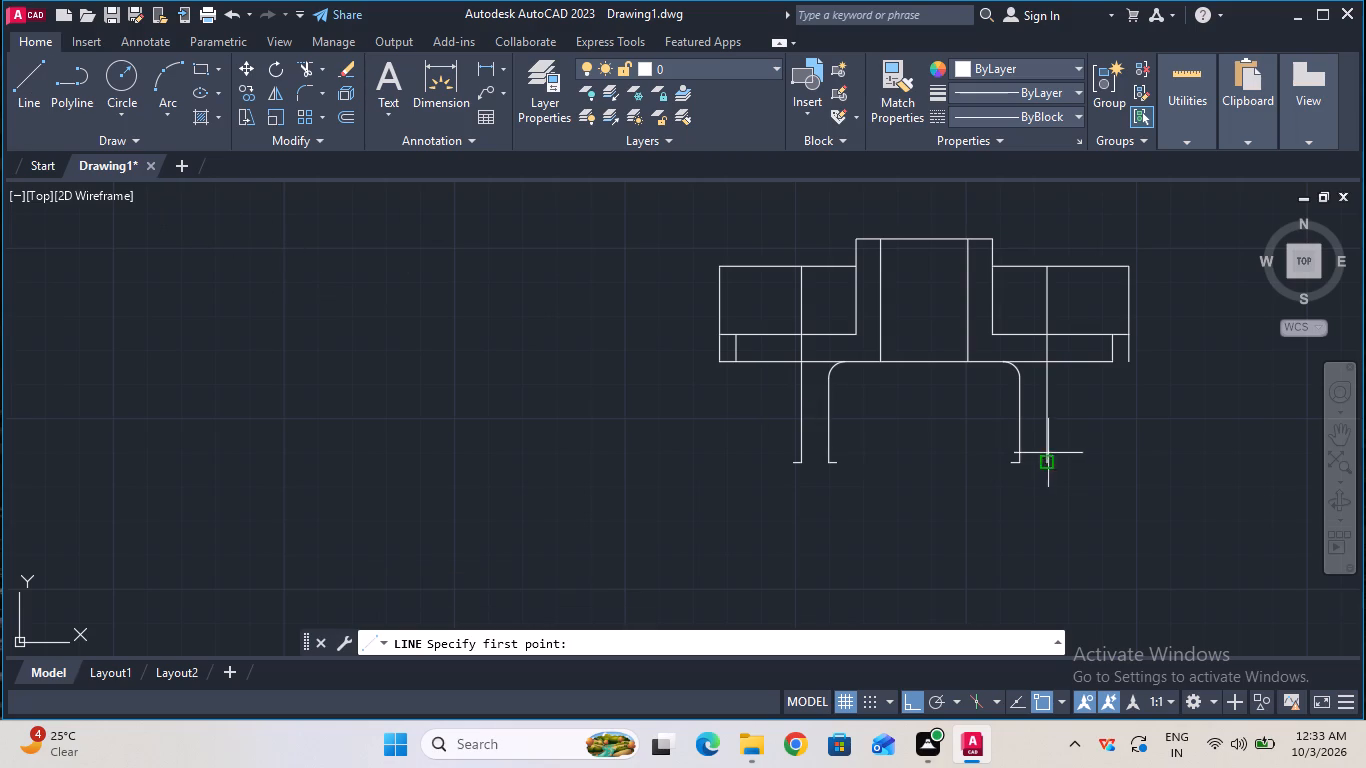
{"action": "left_click", "coordinate": [1052, 462]}
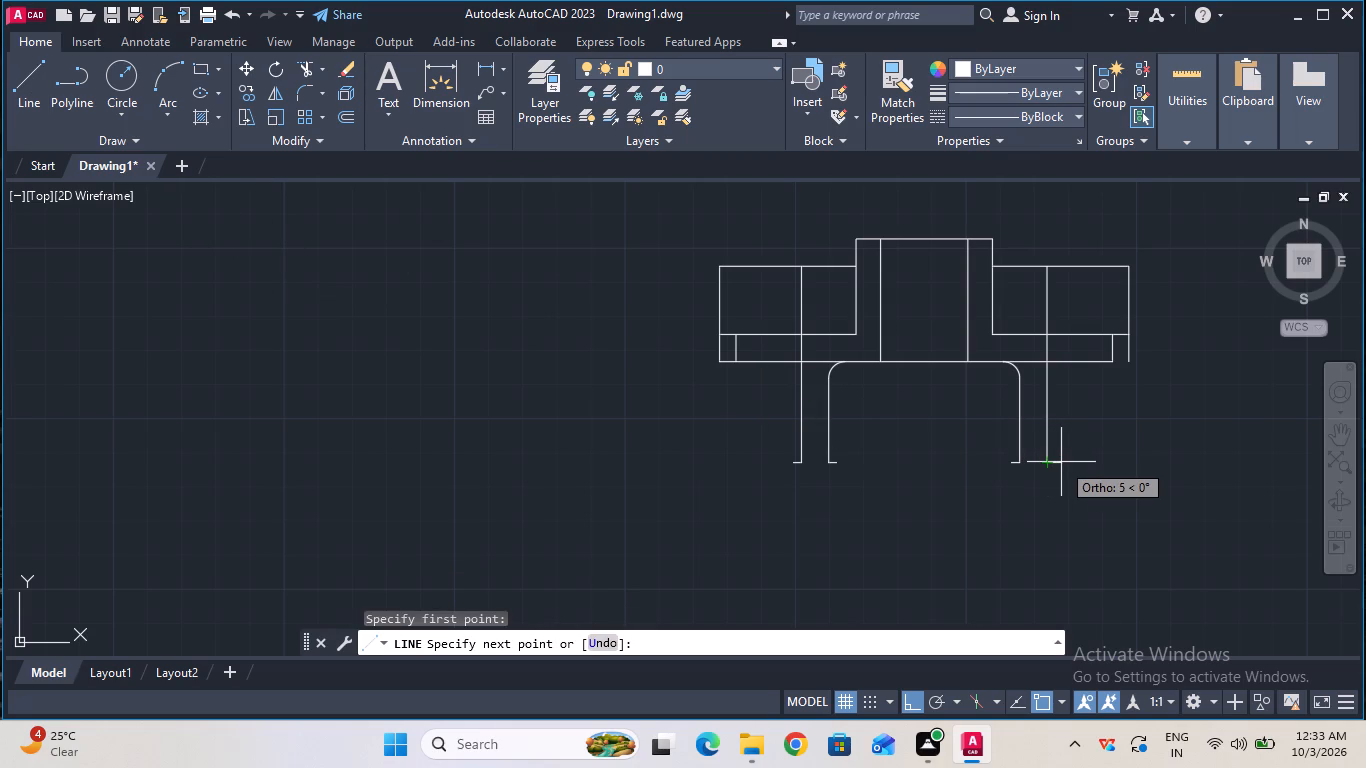
{"action": "key", "text": "3"}
{"action": "key", "text": "Return"}
{"action": "key", "text": "Escape"}
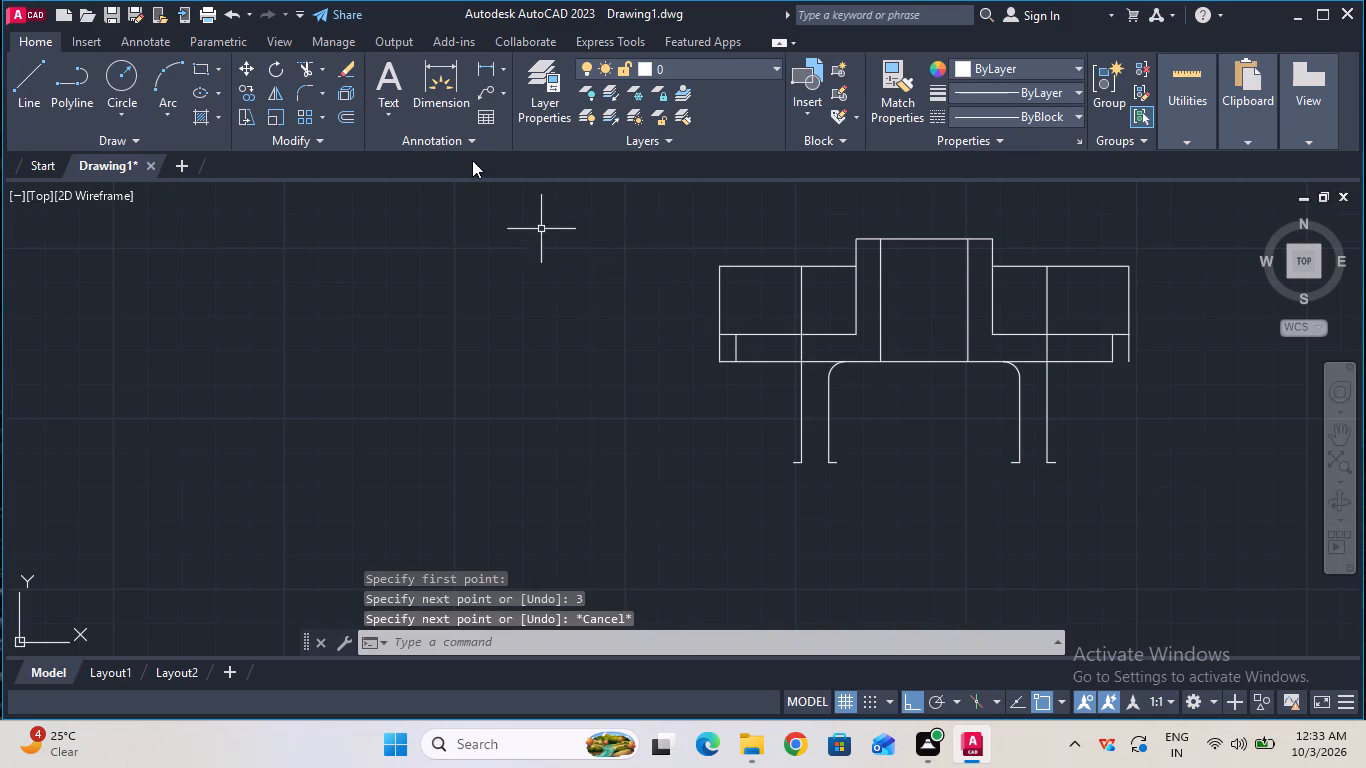
Measure the height of the left leg's outer edge from the base's underside to its lower end with a temporary linear dimension.
{"action": "left_click", "coordinate": [492, 59]}
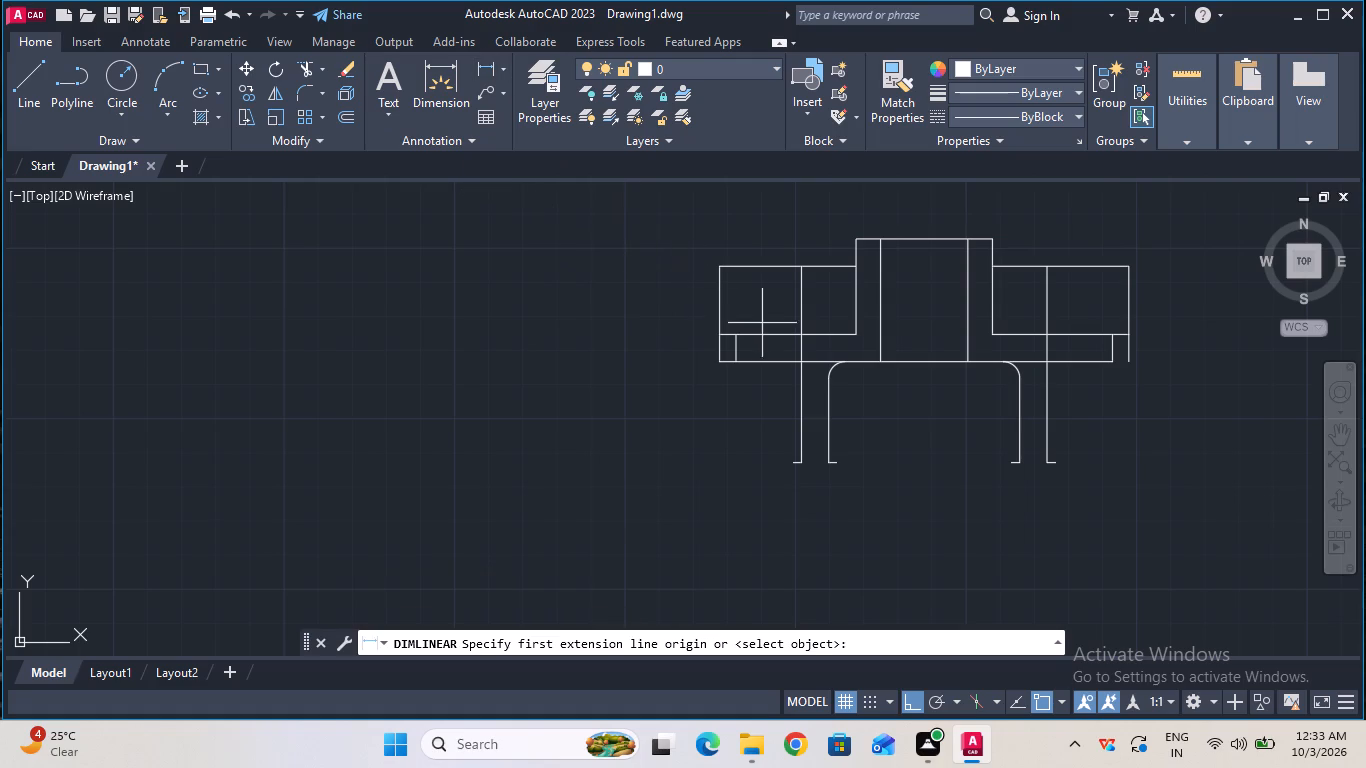
{"action": "left_click", "coordinate": [794, 358]}
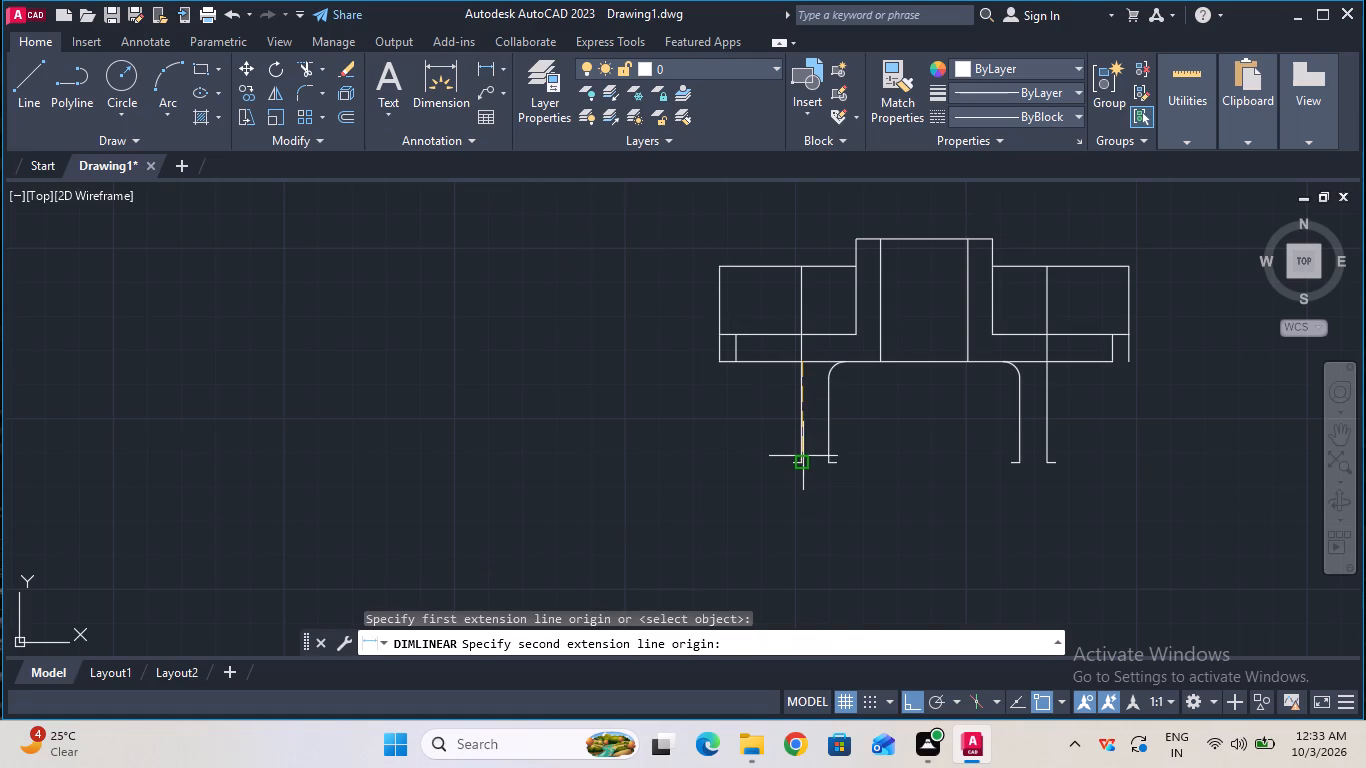
{"action": "left_click", "coordinate": [803, 456]}
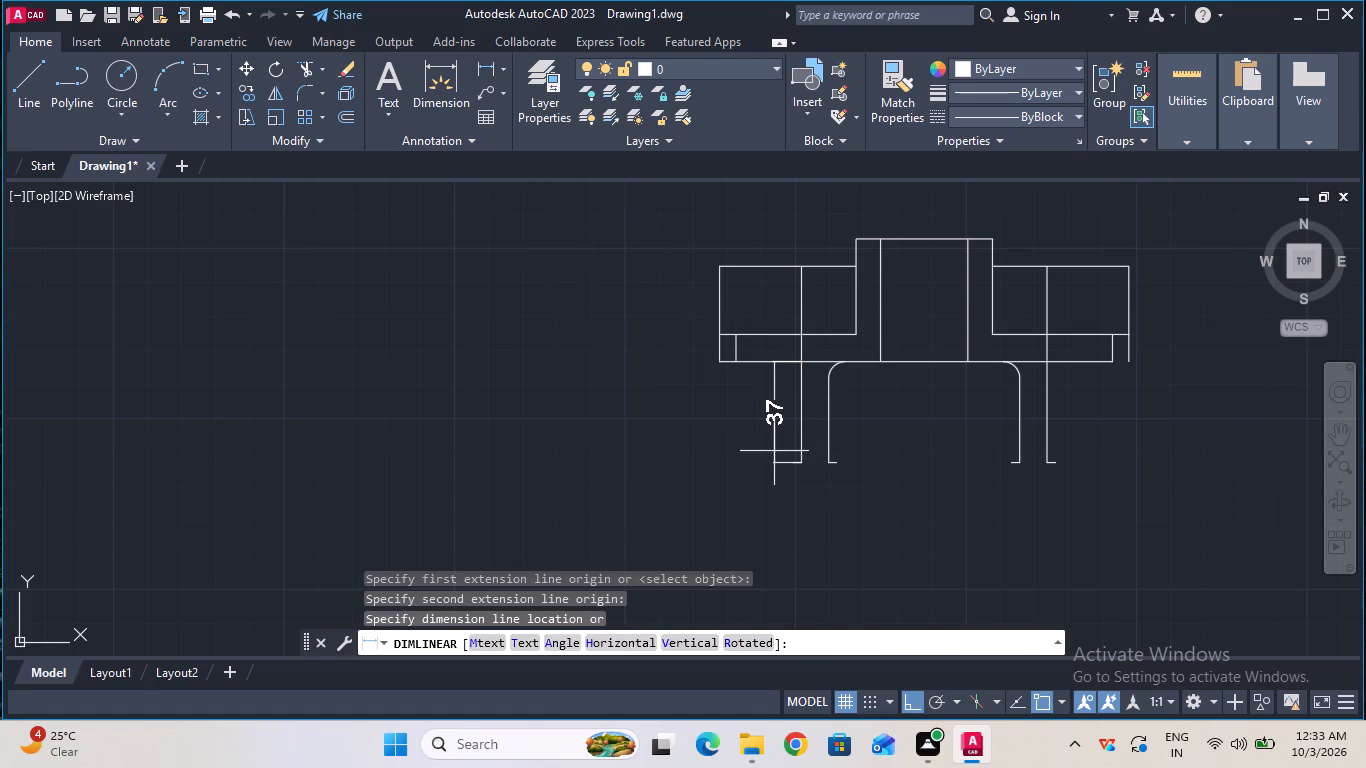
{"action": "key", "text": "Escape"}
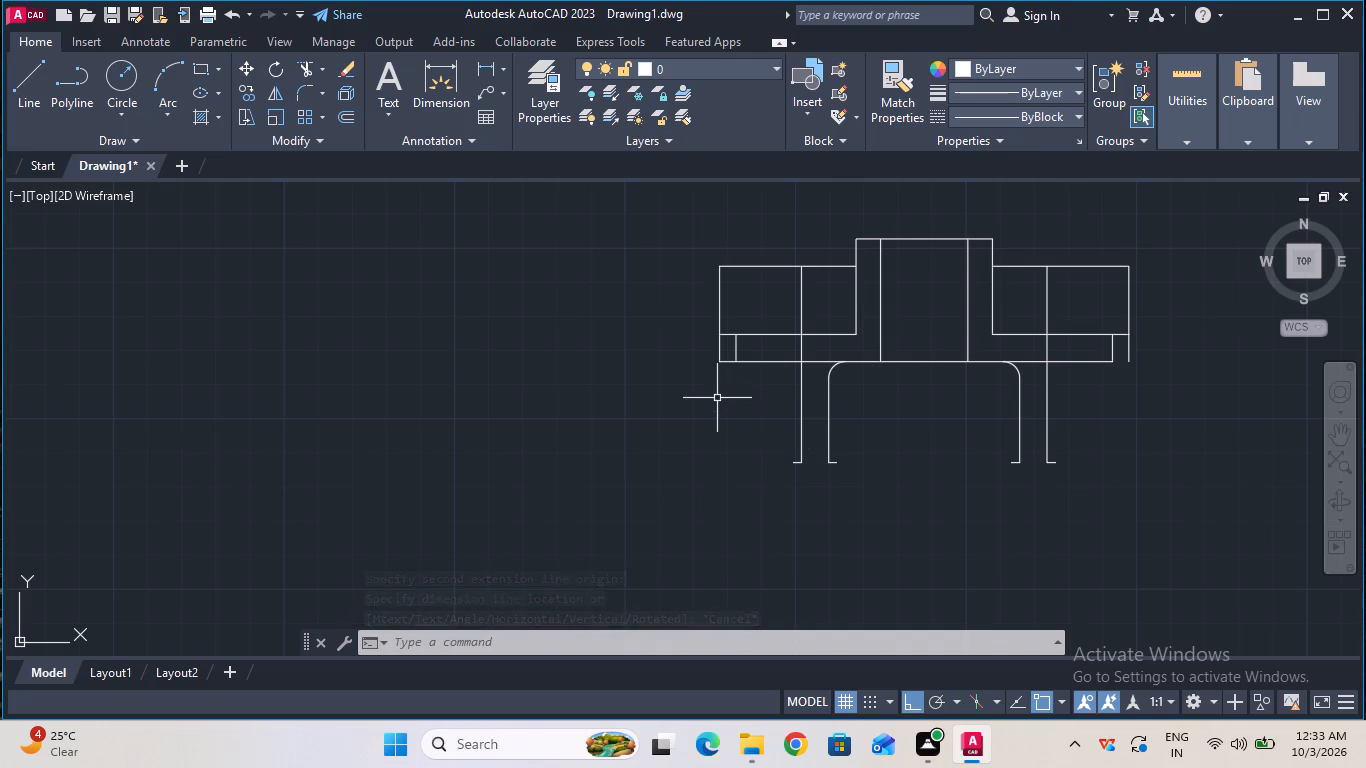
Draw a 19 mm vertical line downward from the outer end of the left leg's outer 3 mm line.
{"action": "left_click", "coordinate": [11, 79]}
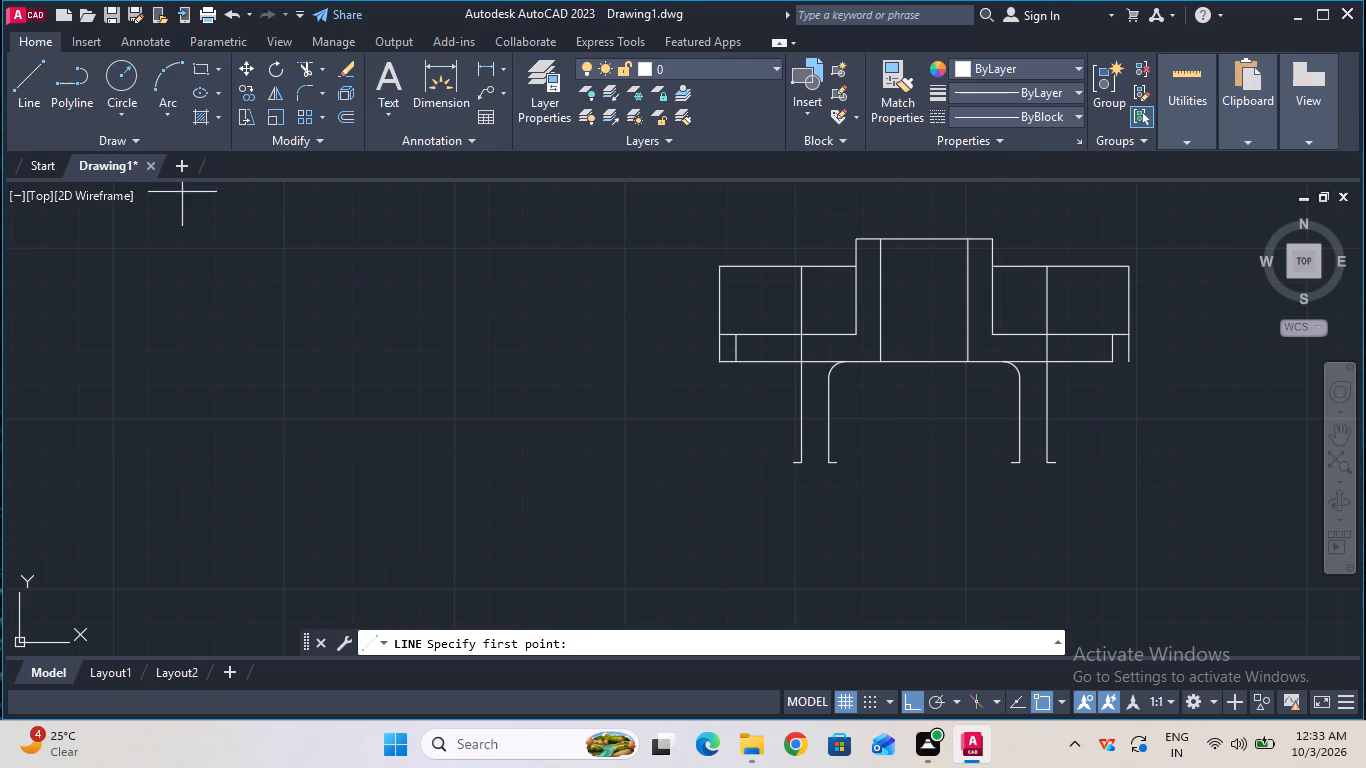
{"action": "left_click", "coordinate": [793, 462]}
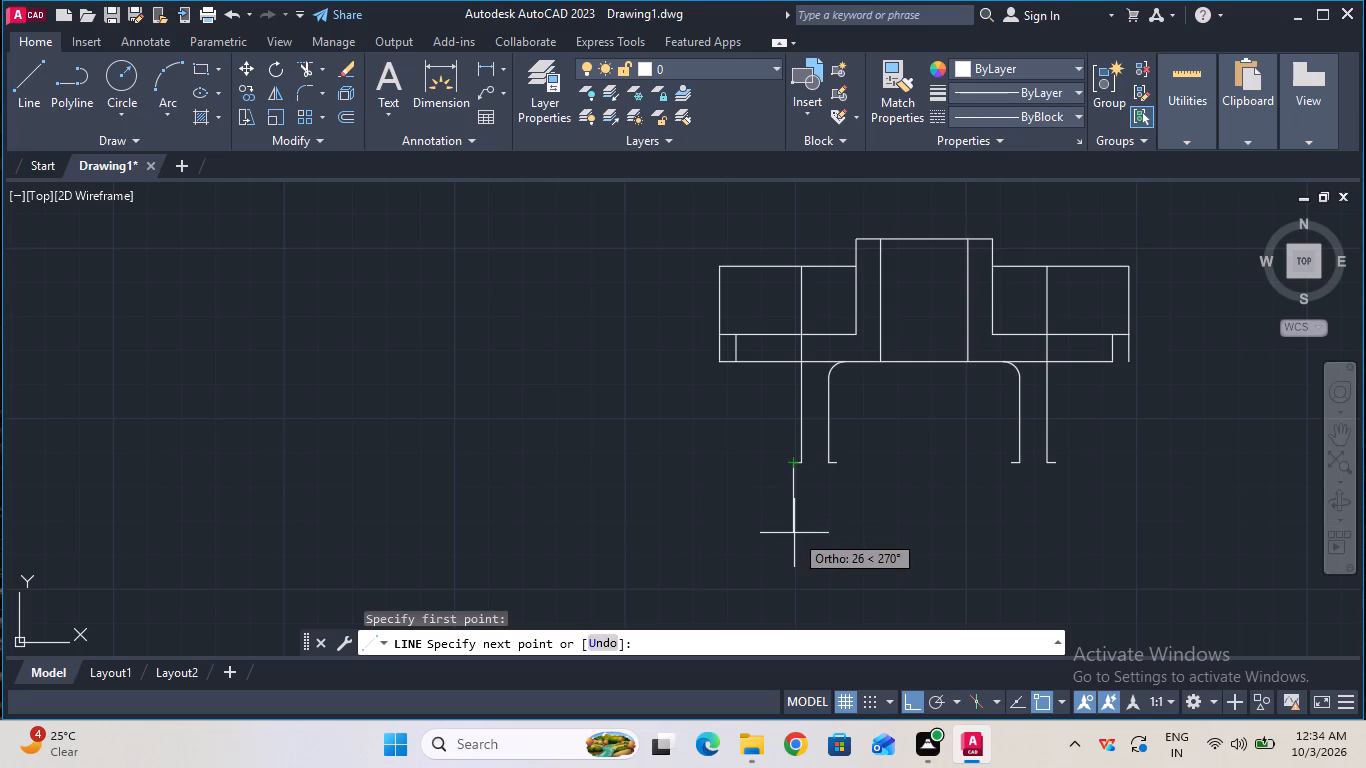
{"action": "type", "text": "19"}
{"action": "key", "text": "Return"}
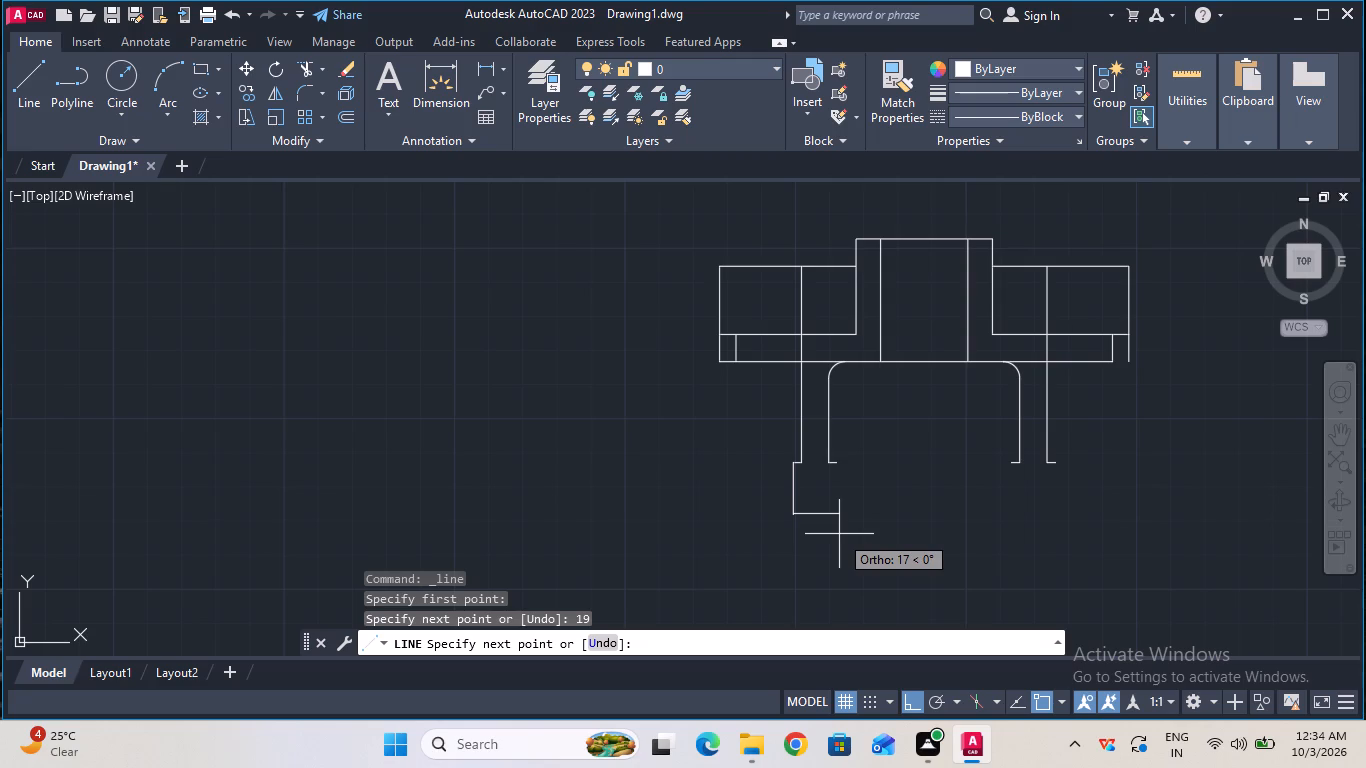
{"action": "key", "text": "Escape"}
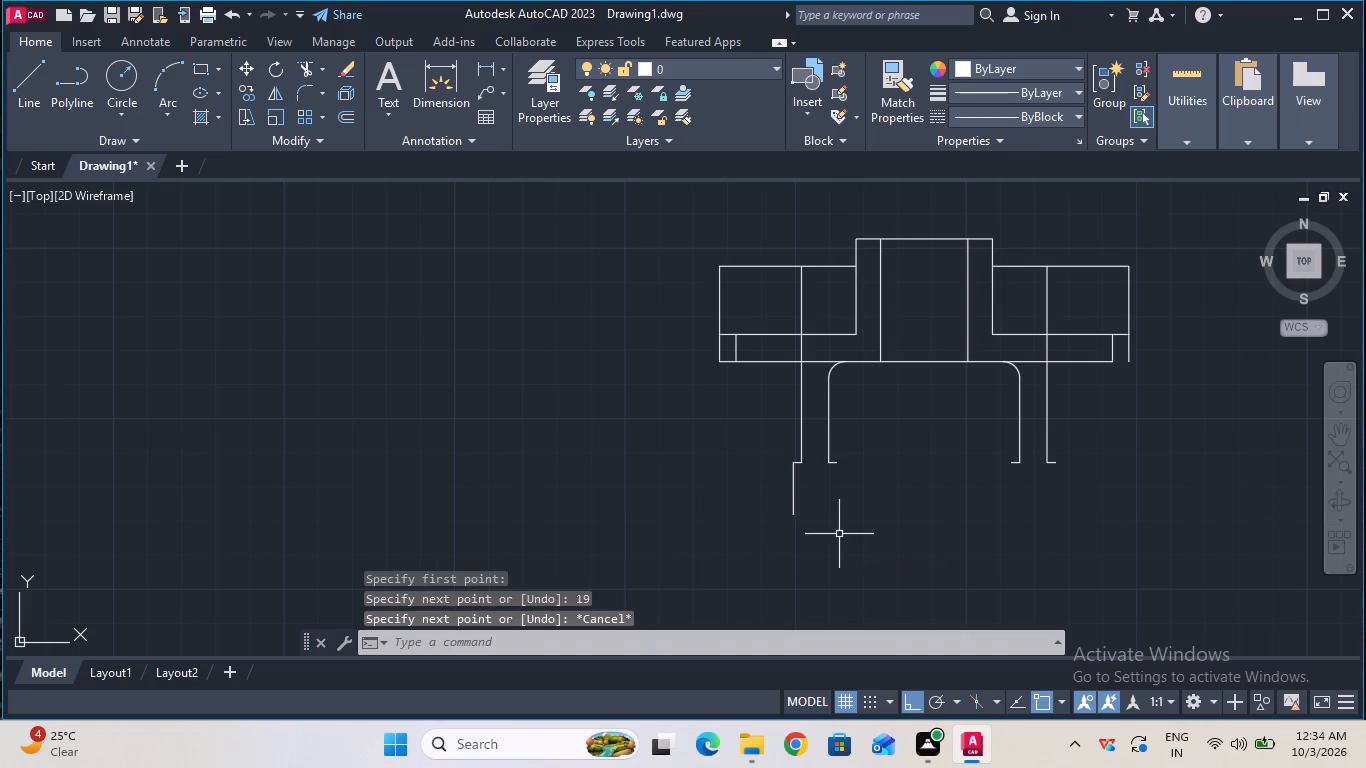
Draw a 19 mm vertical line down from the free end of the left leg's inner 3 mm line and close the foot's bottom across to the outer line.
{"action": "left_click", "coordinate": [43, 94]}
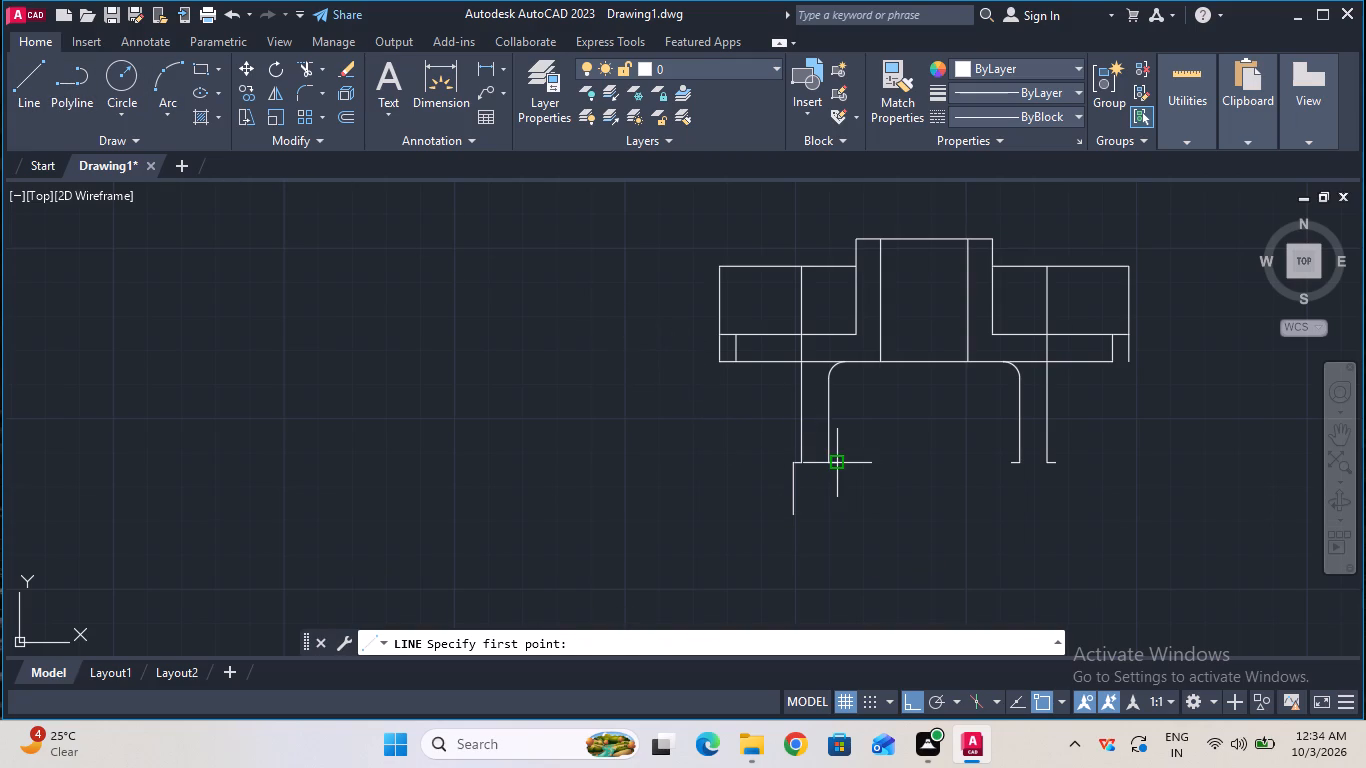
{"action": "left_click", "coordinate": [842, 464]}
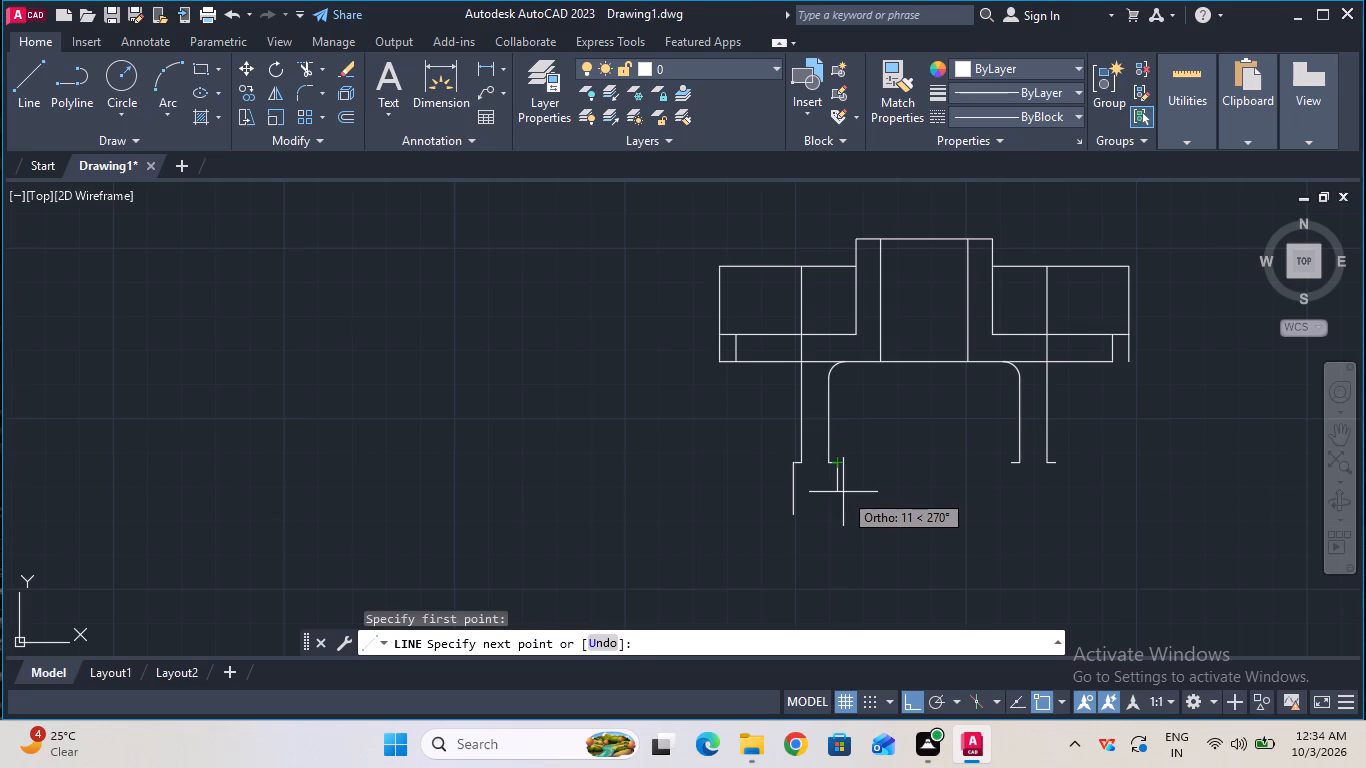
{"action": "key", "text": "1"}
{"action": "key", "text": "9"}
{"action": "key", "text": "Return"}
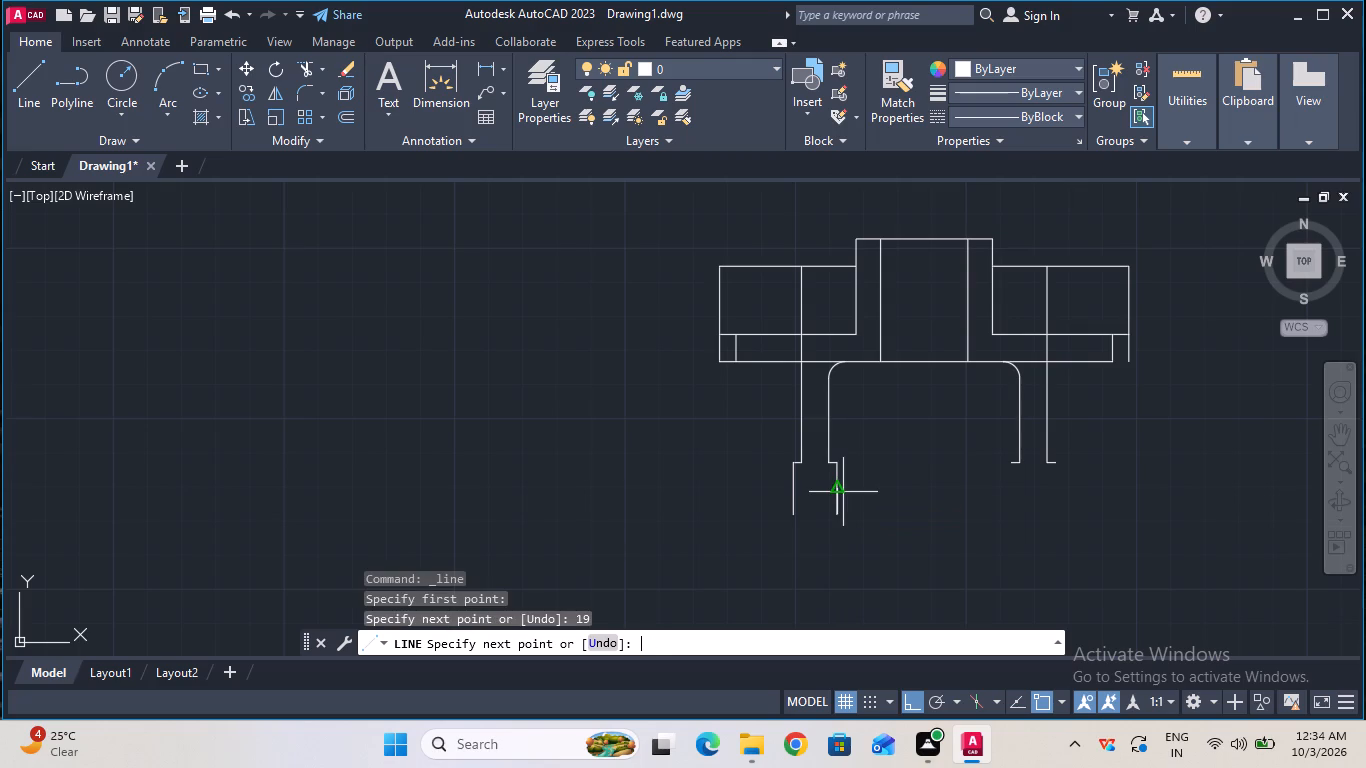
{"action": "left_click", "coordinate": [843, 492]}
{"action": "left_click", "coordinate": [802, 519]}
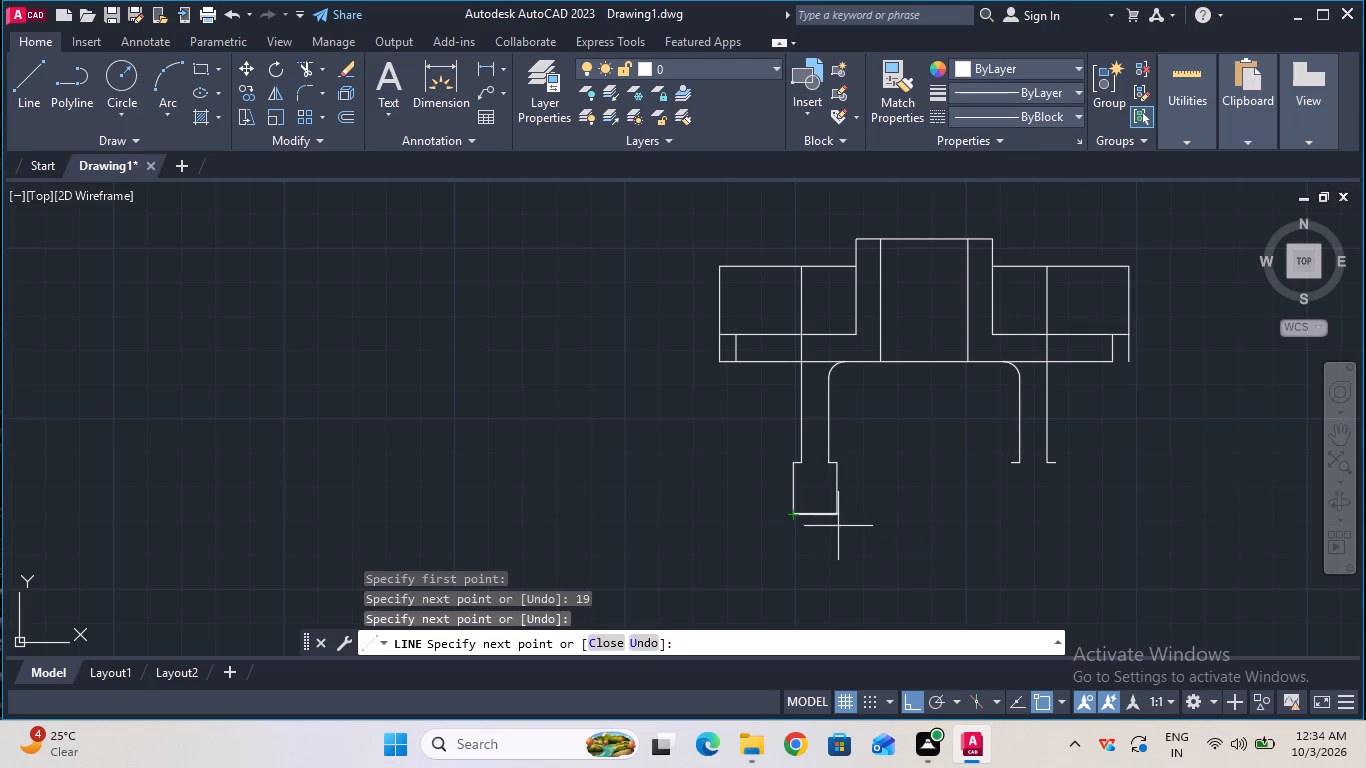
{"action": "key", "text": "Escape"}
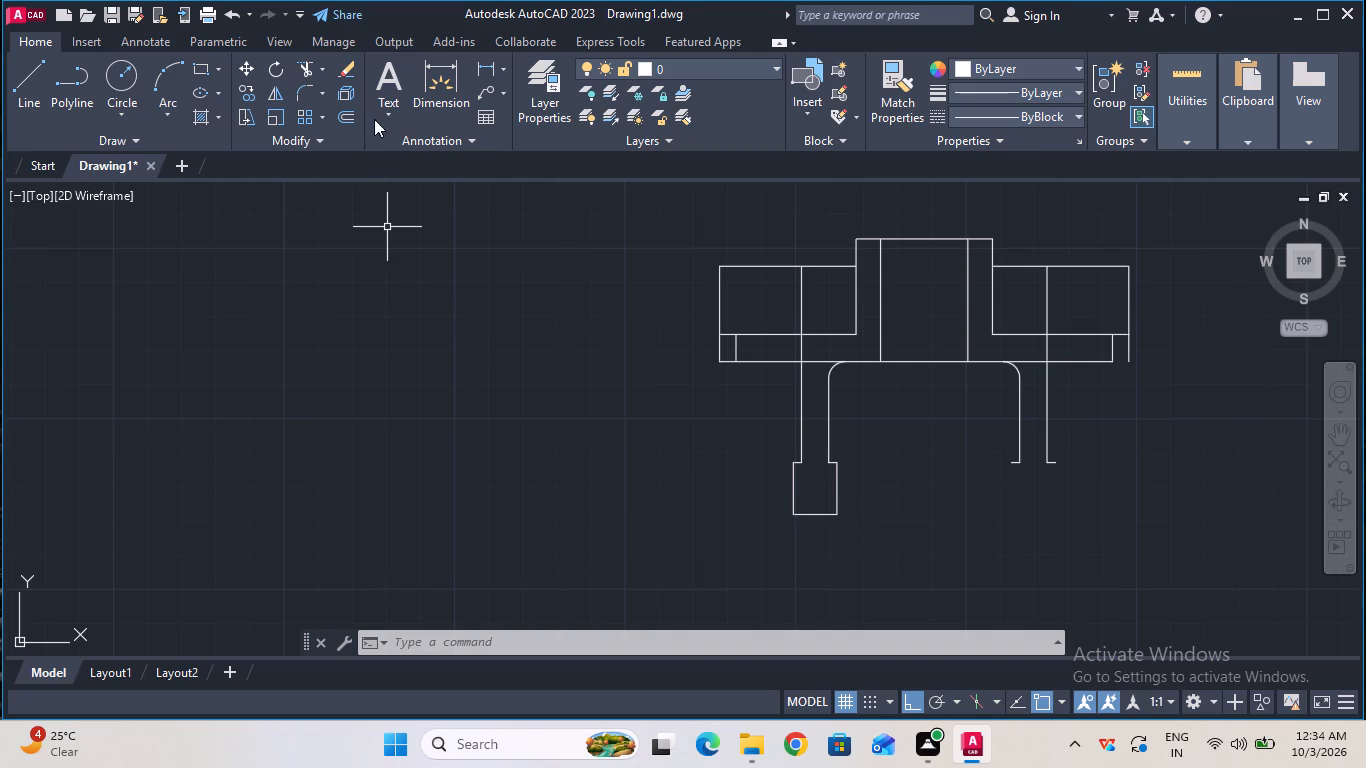
Measure the height of the left foot's outer edge with a temporary linear dimension.
{"action": "left_click", "coordinate": [485, 63]}
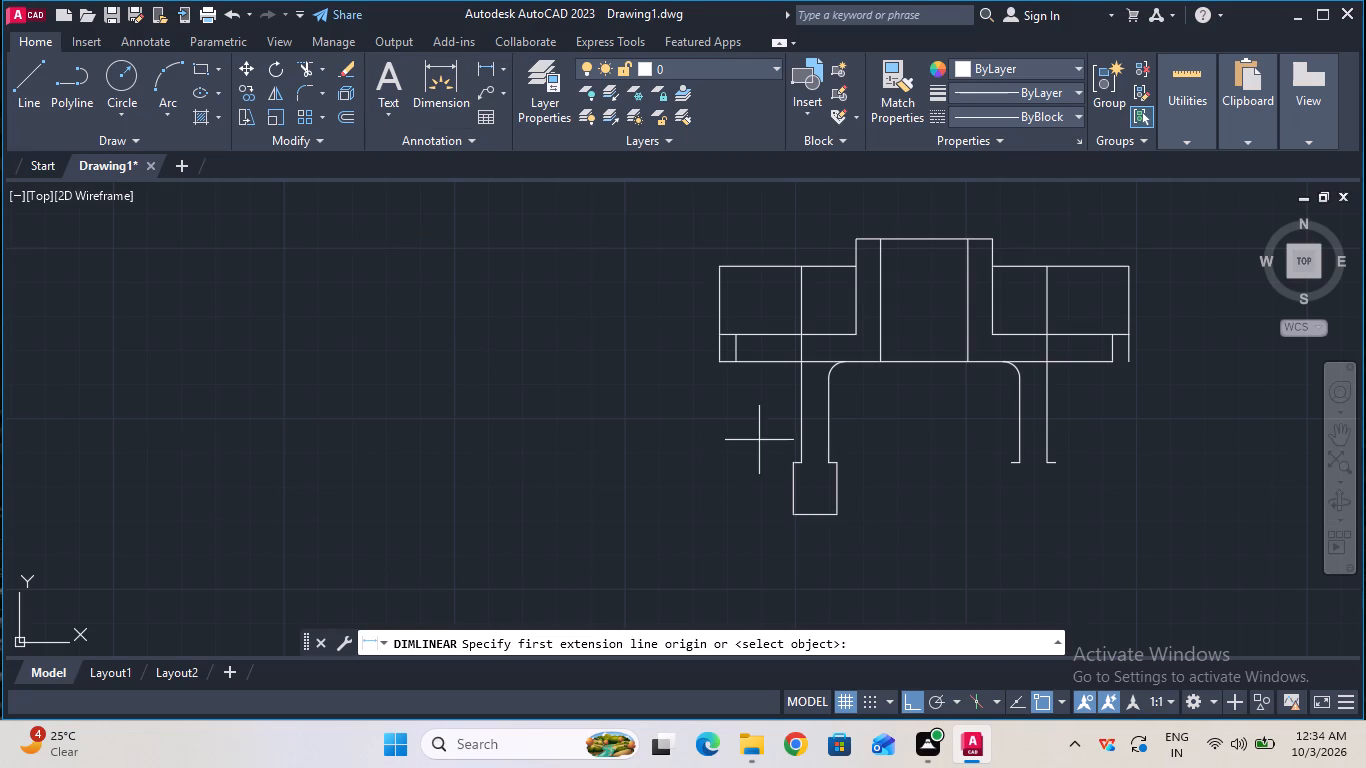
{"action": "left_click", "coordinate": [786, 460]}
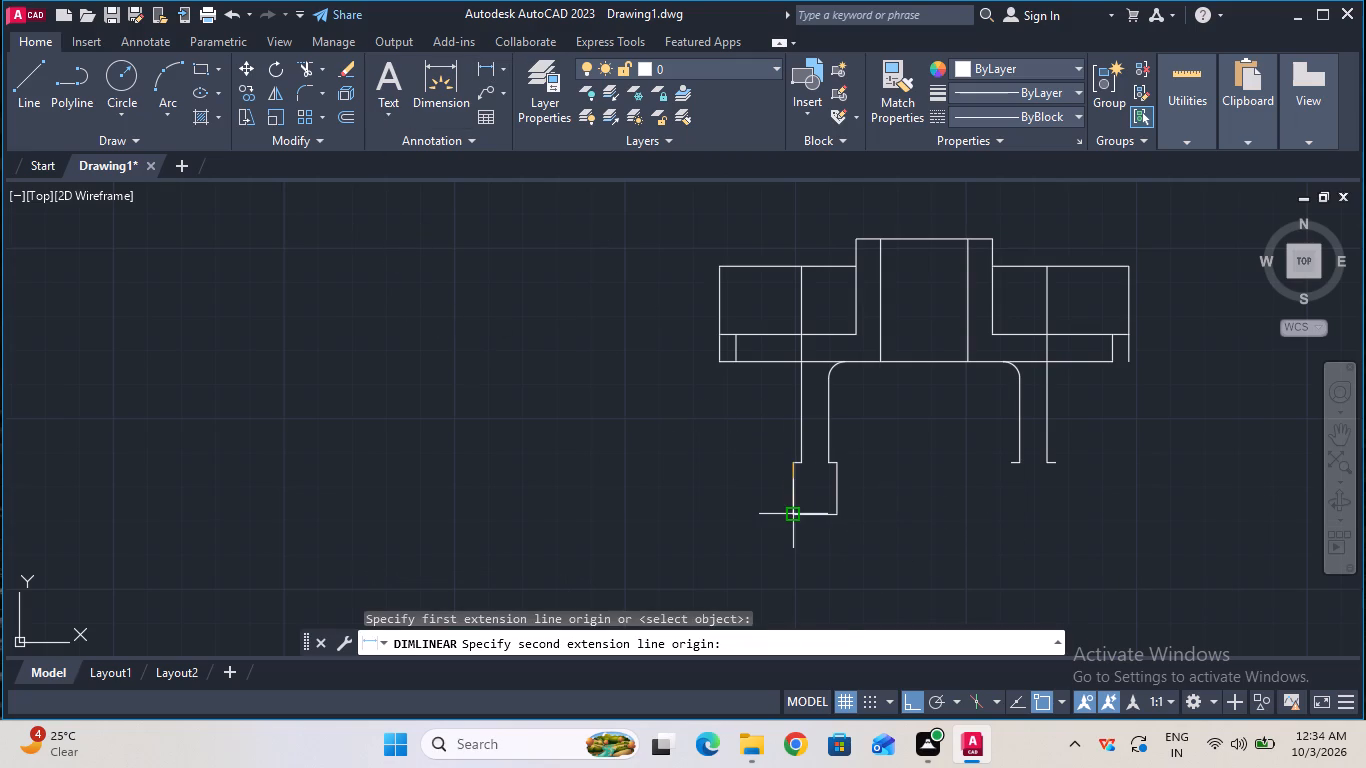
{"action": "left_click", "coordinate": [793, 513]}
{"action": "key", "text": "Escape"}
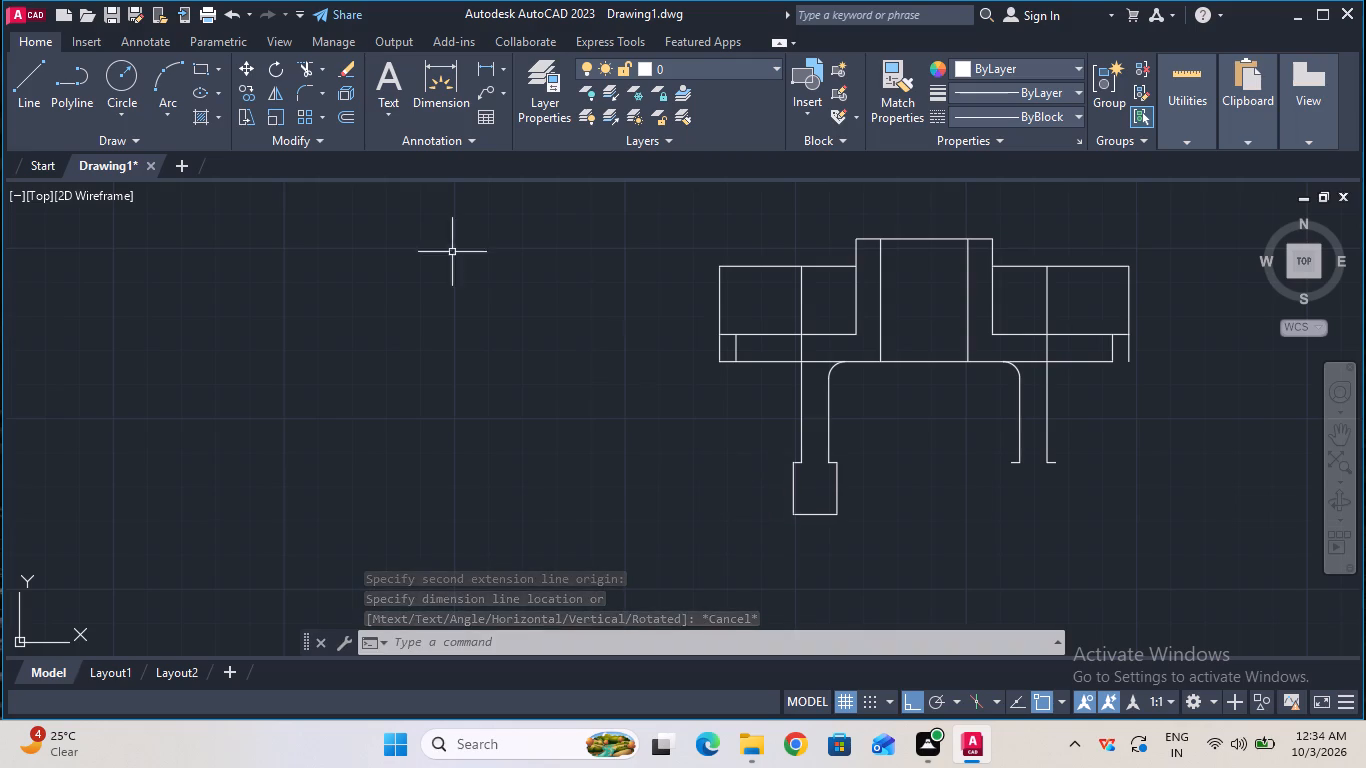
Remove the horizontal line closing the bottom of the left foot with Trim.
{"action": "left_click", "coordinate": [308, 76]}
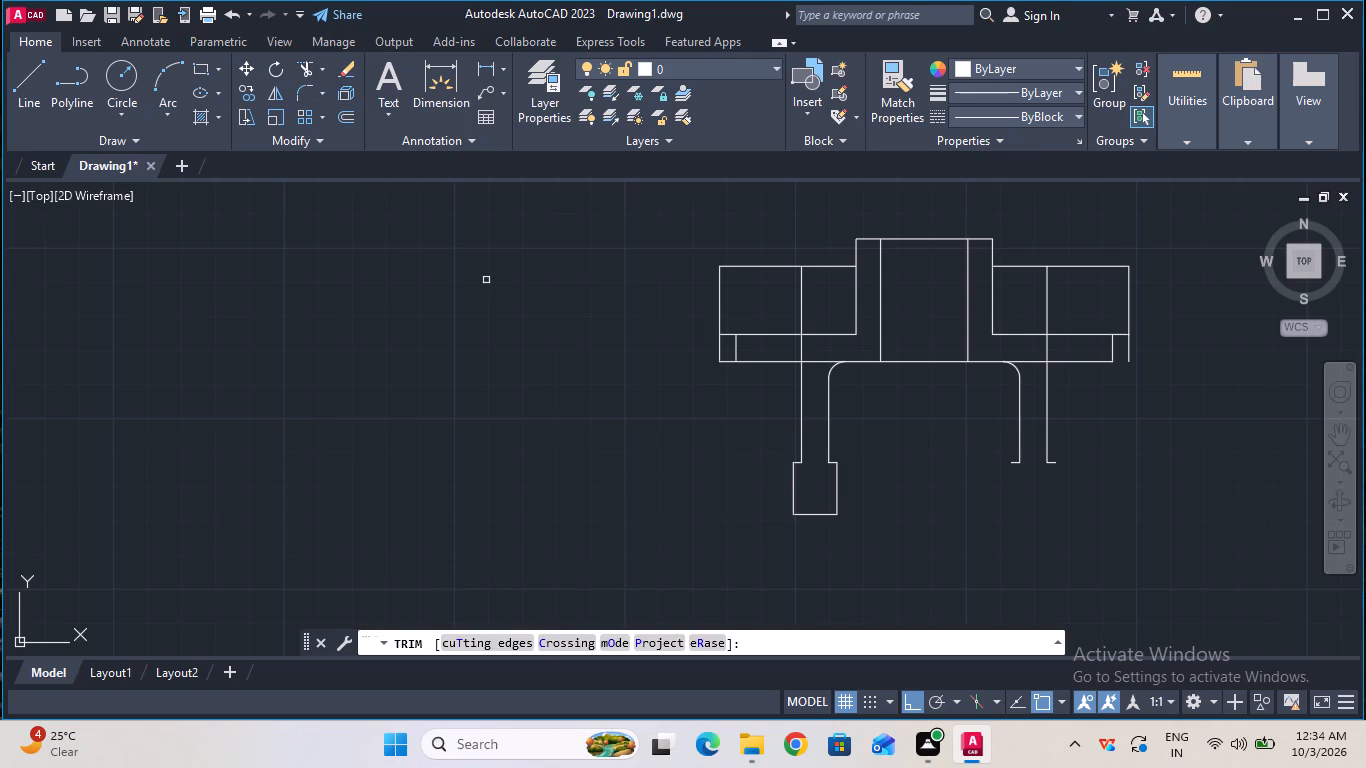
{"action": "left_click", "coordinate": [820, 514]}
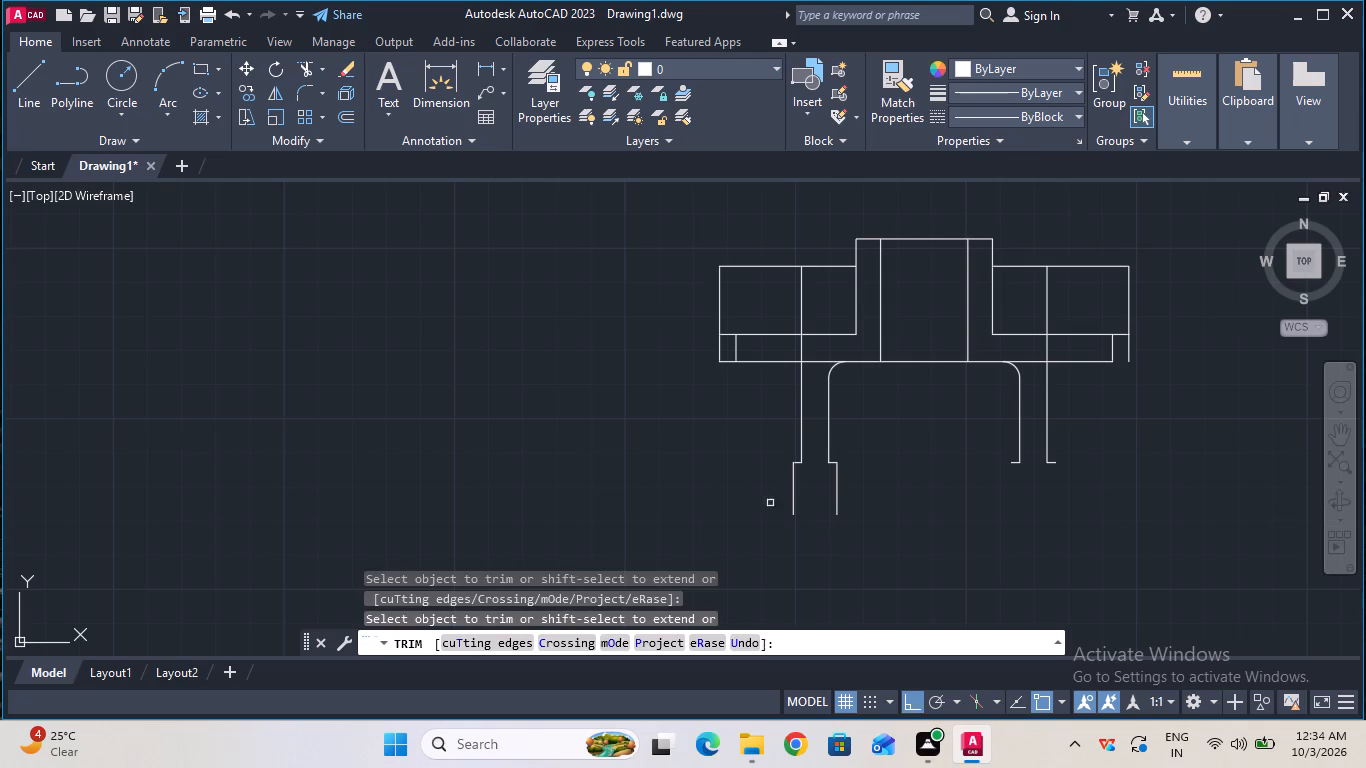
{"action": "key", "text": "Escape"}
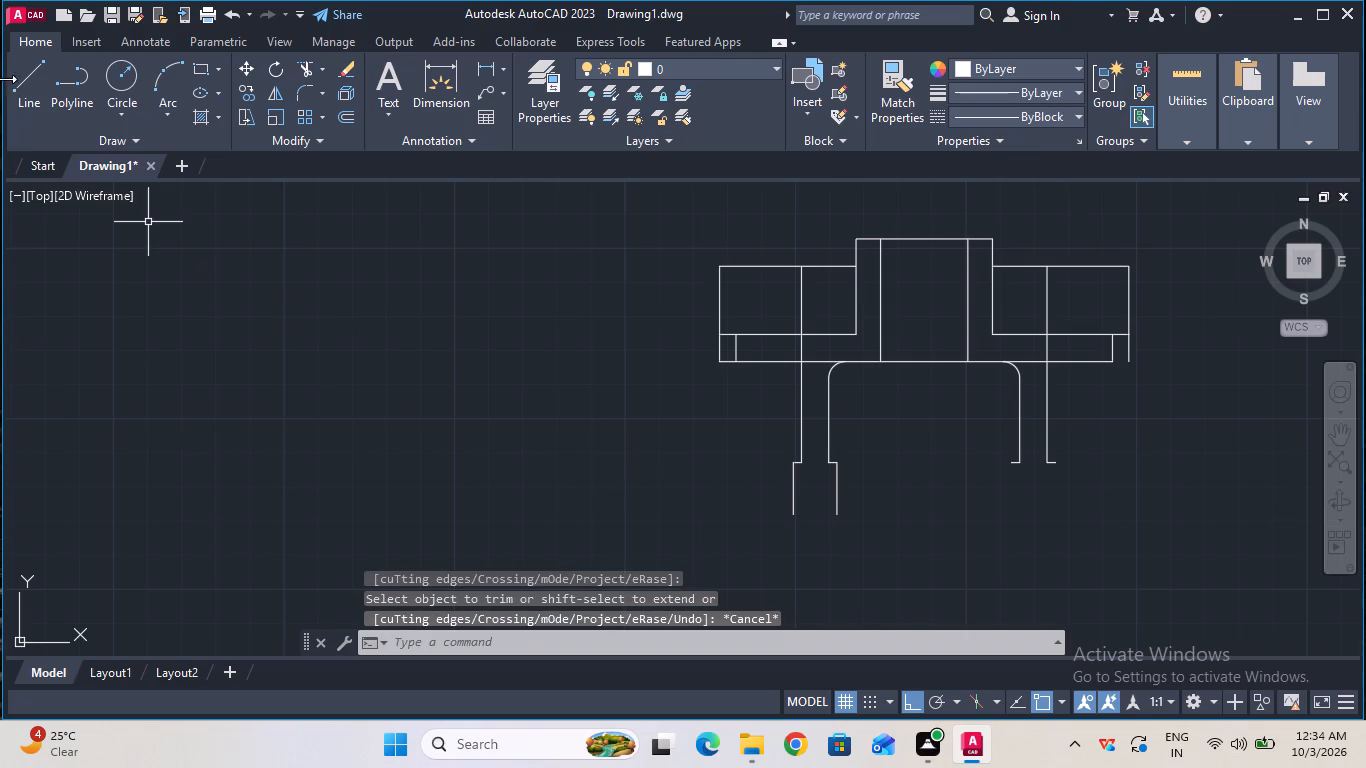
Draw a 19 mm vertical line downward from the lower end of the left foot's outer edge.
{"action": "left_click", "coordinate": [22, 84]}
{"action": "left_click", "coordinate": [792, 516]}
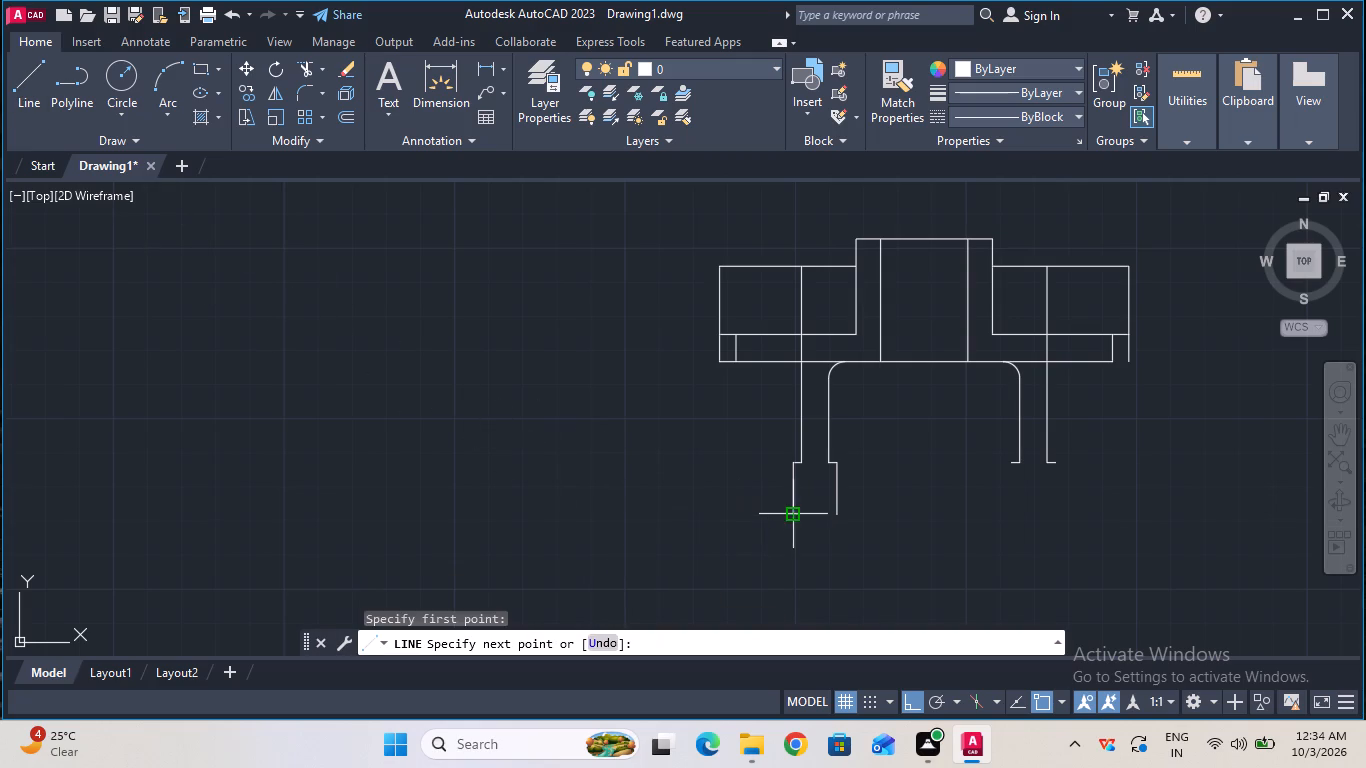
{"action": "key", "text": "1"}
{"action": "key", "text": "9"}
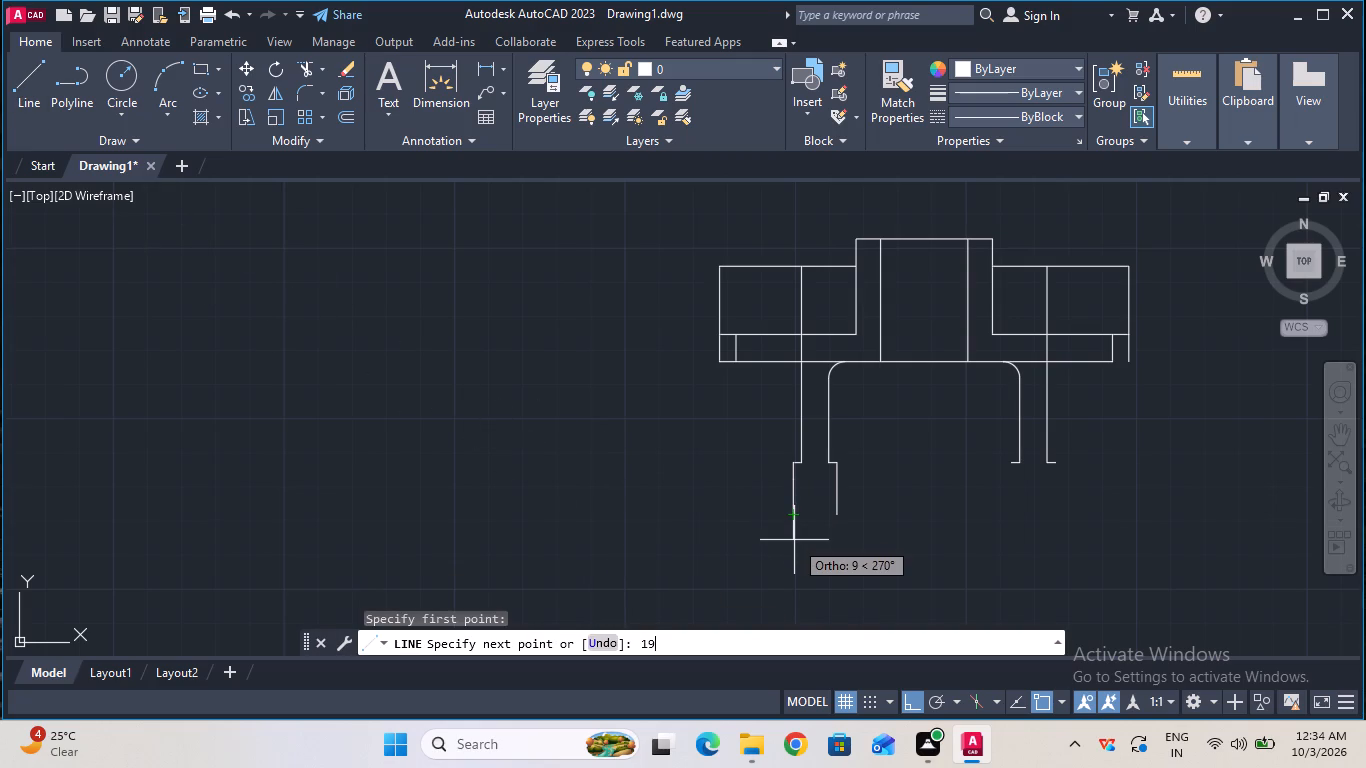
{"action": "key", "text": "Return"}
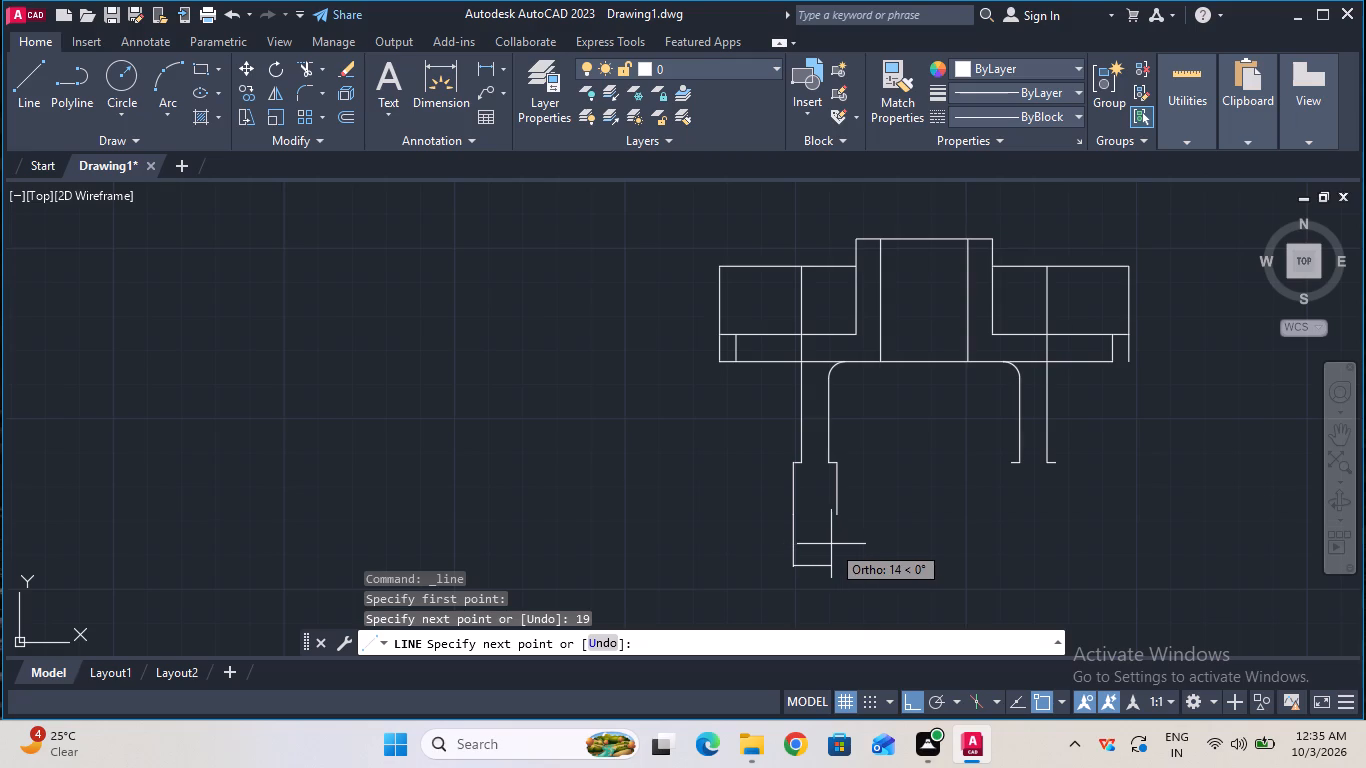
{"action": "key", "text": "Escape"}
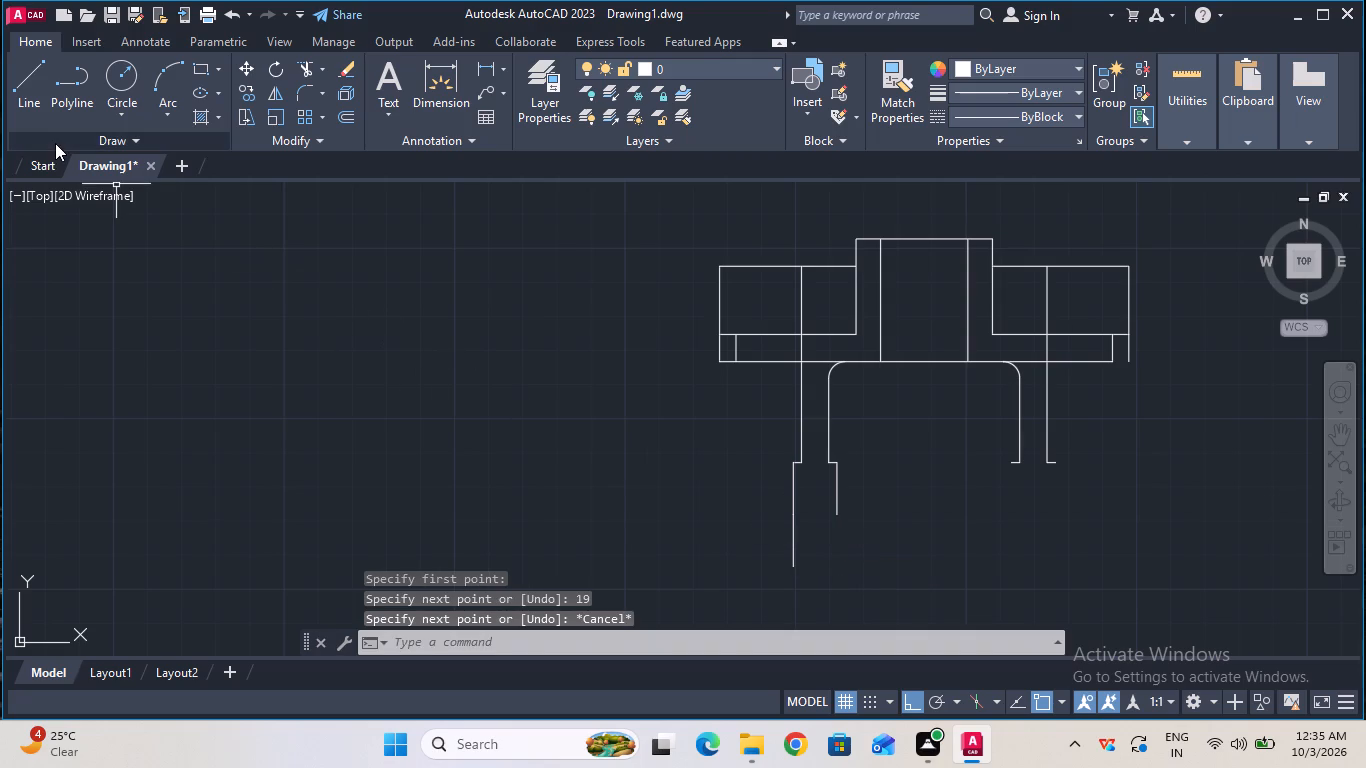
Draw a 19 mm vertical line down from the left foot's inner edge and close the foot's bottom across to the outer edge.
{"action": "left_click", "coordinate": [29, 108]}
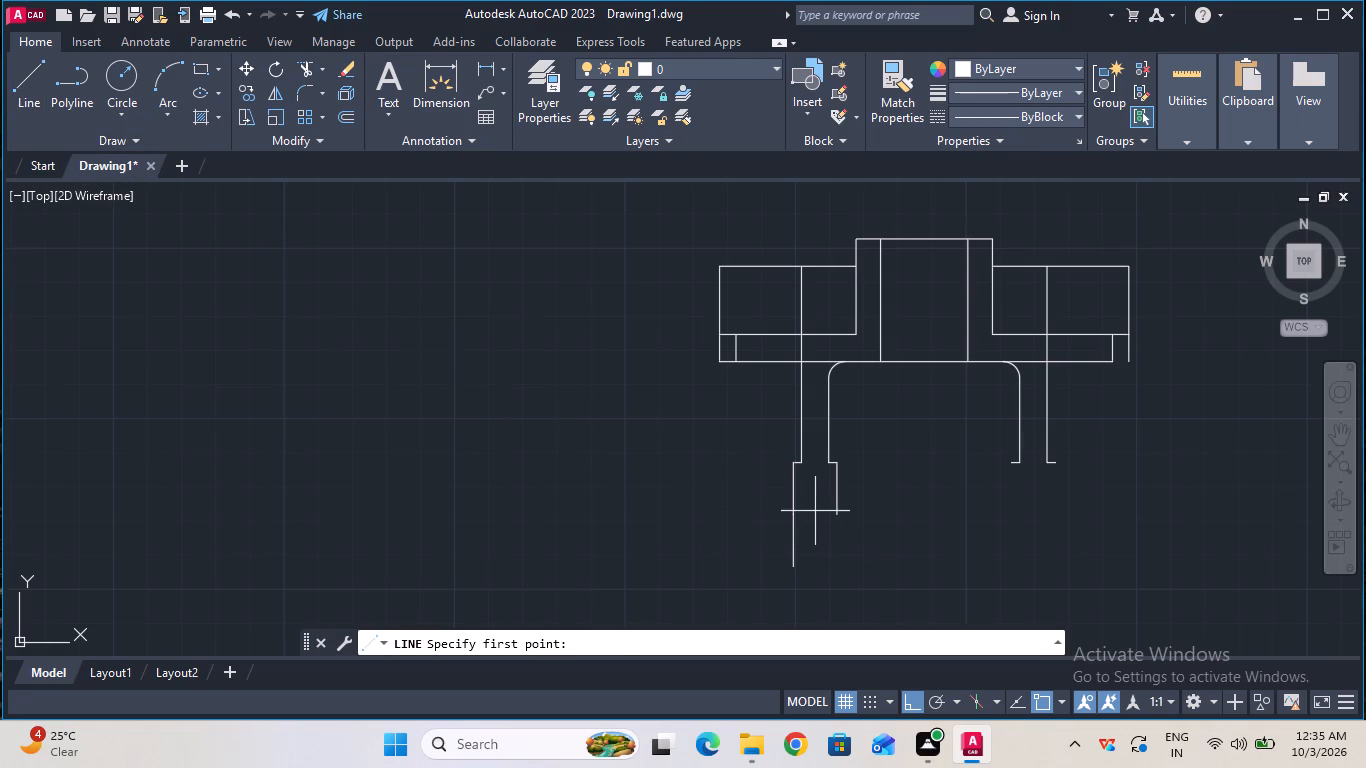
{"action": "left_click", "coordinate": [839, 512]}
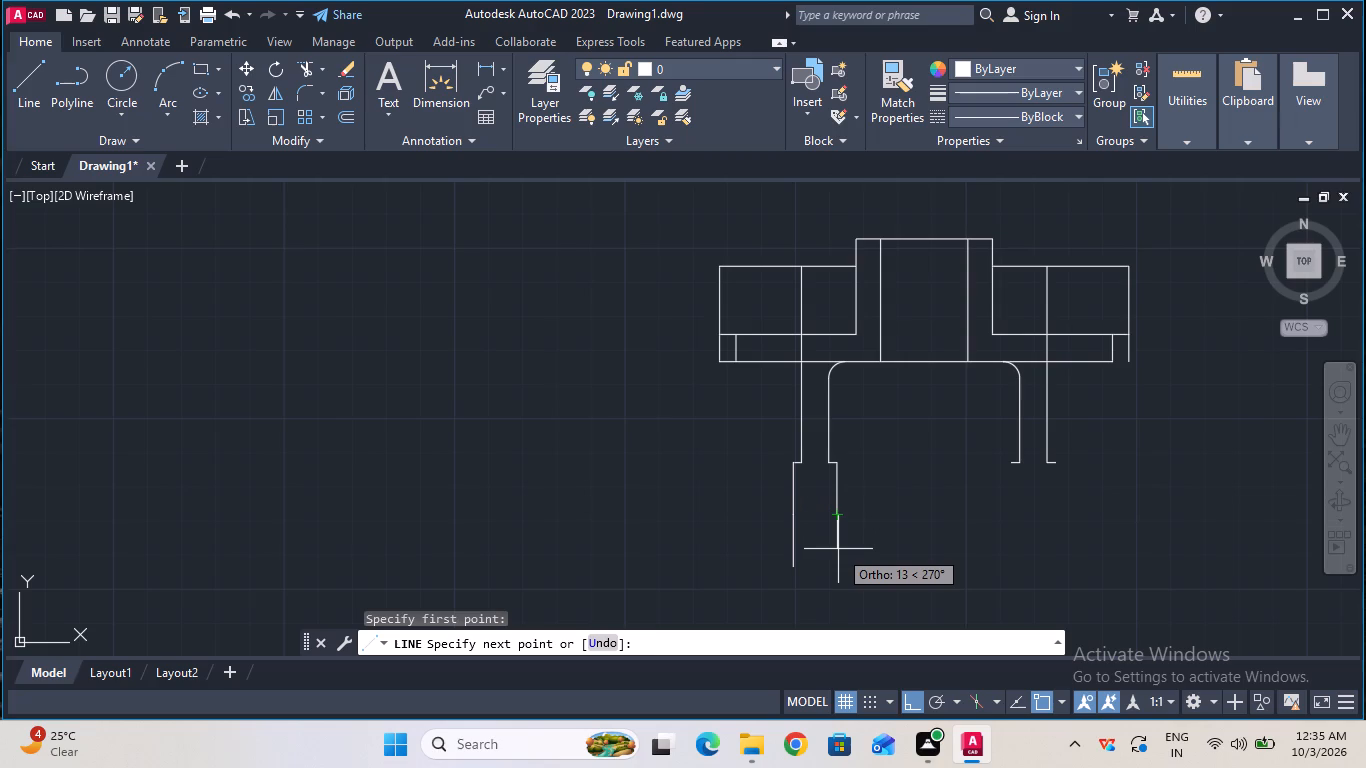
{"action": "type", "text": "19"}
{"action": "key", "text": "Return"}
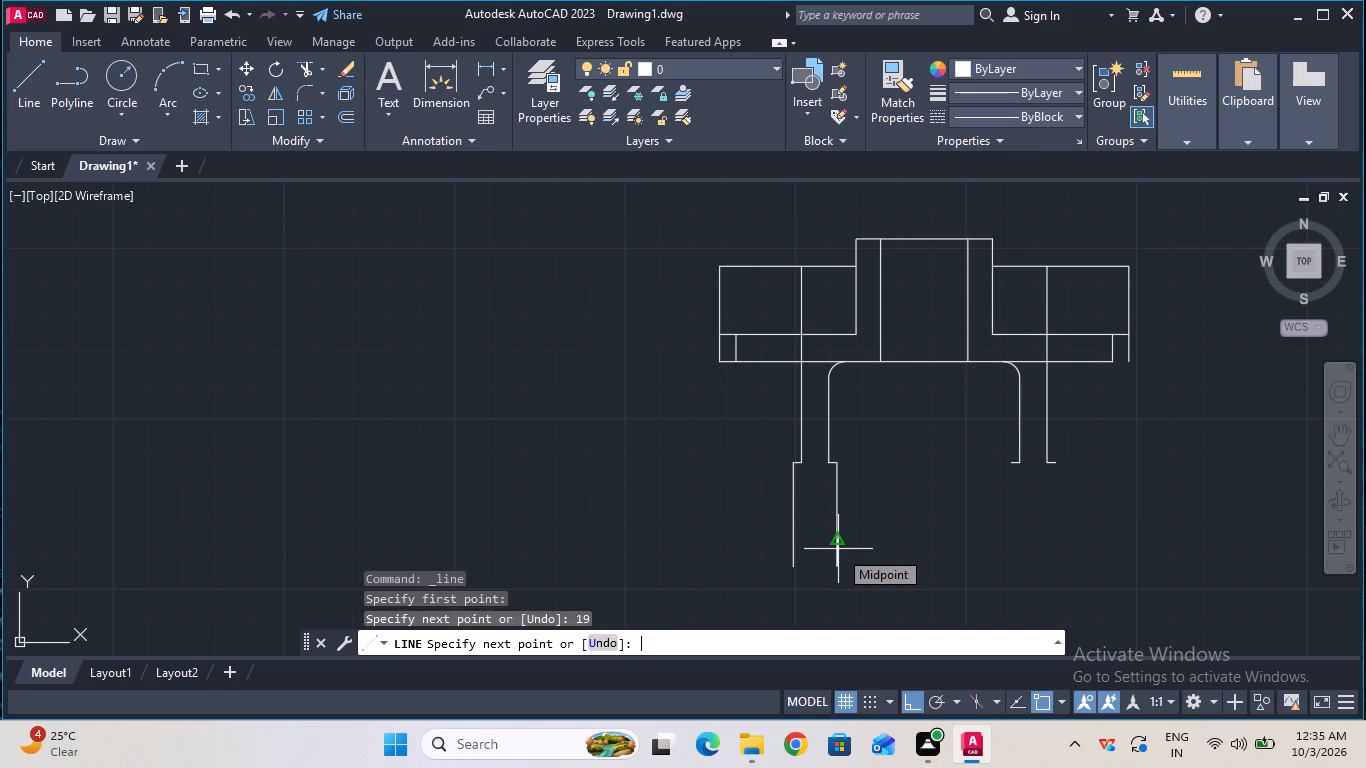
{"action": "left_click", "coordinate": [799, 568]}
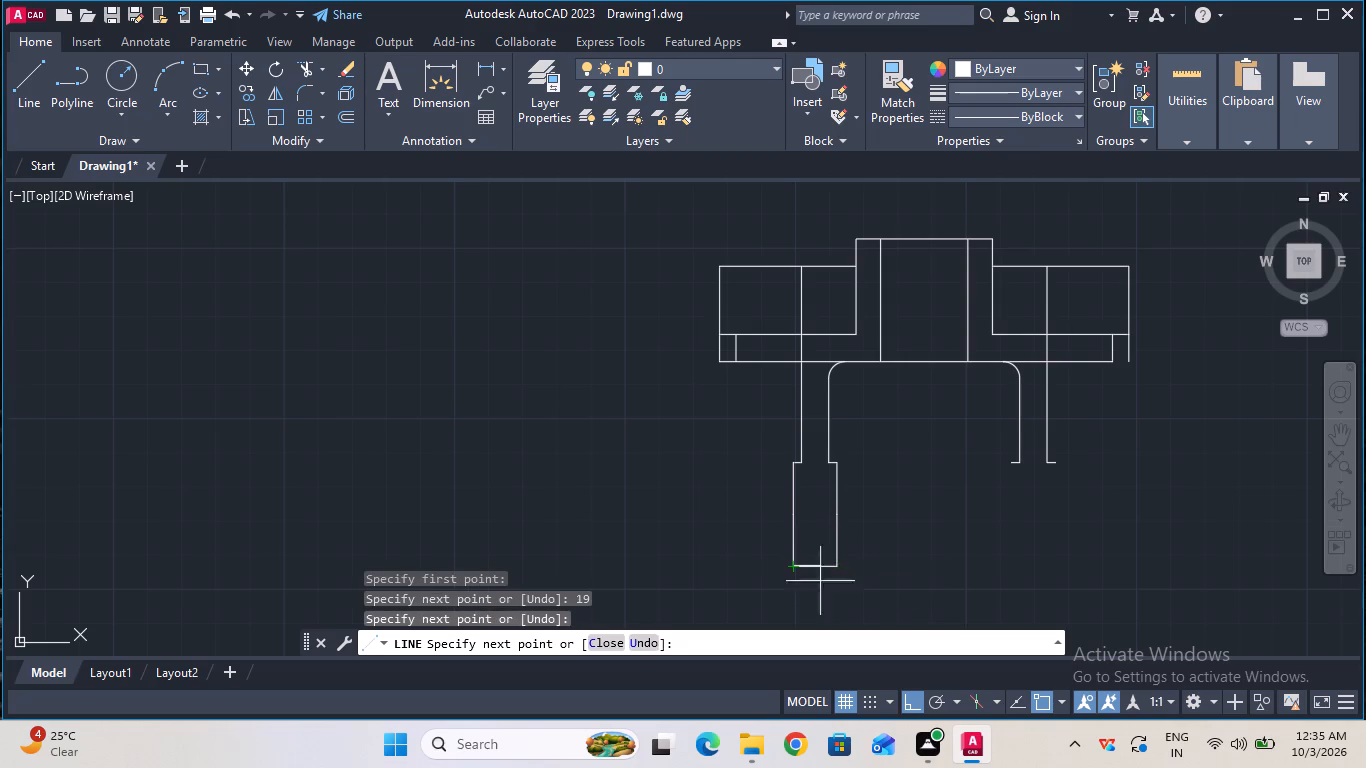
{"action": "key", "text": "Escape"}
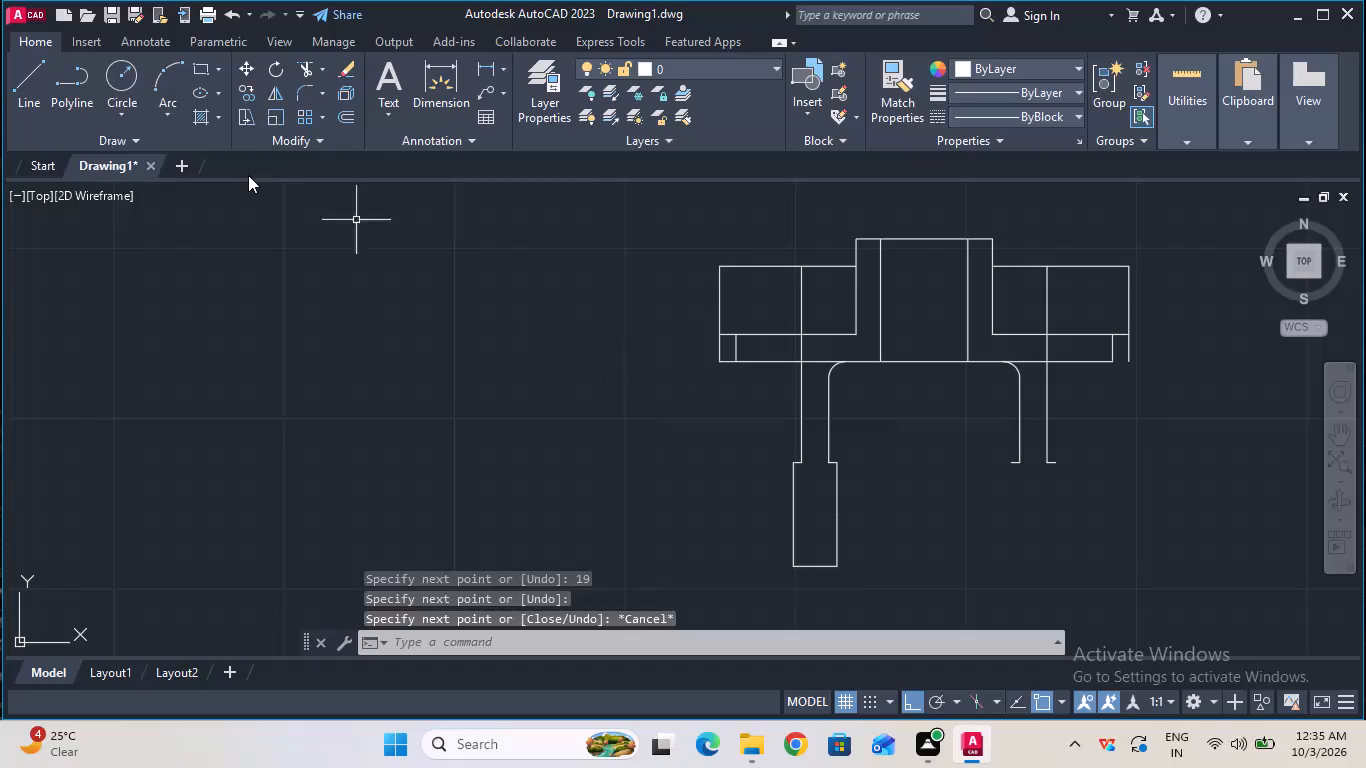
Draw a 38 mm vertical line downward from the free end of the right leg's inner 3 mm line.
{"action": "left_click", "coordinate": [42, 107]}
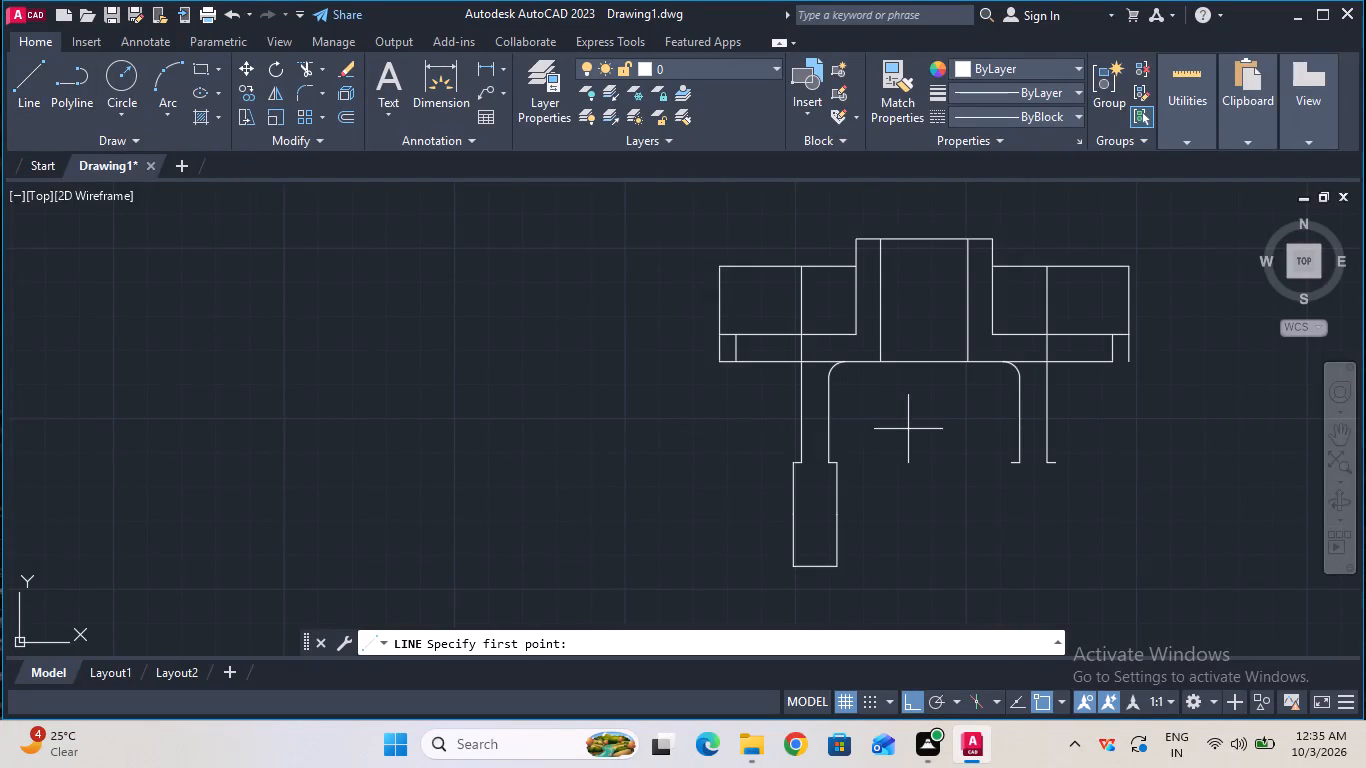
{"action": "left_click", "coordinate": [1014, 461]}
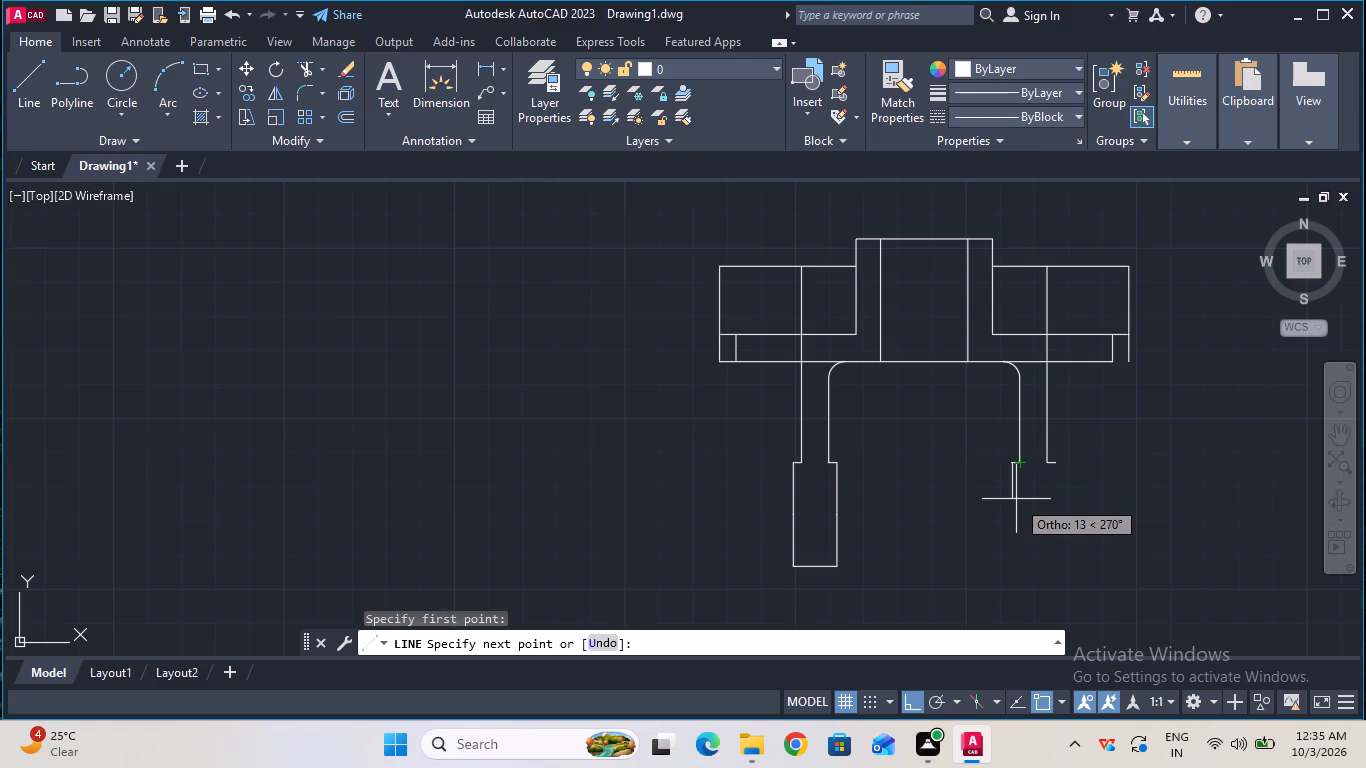
{"action": "key", "text": "3"}
{"action": "key", "text": "8"}
{"action": "key", "text": "Return"}
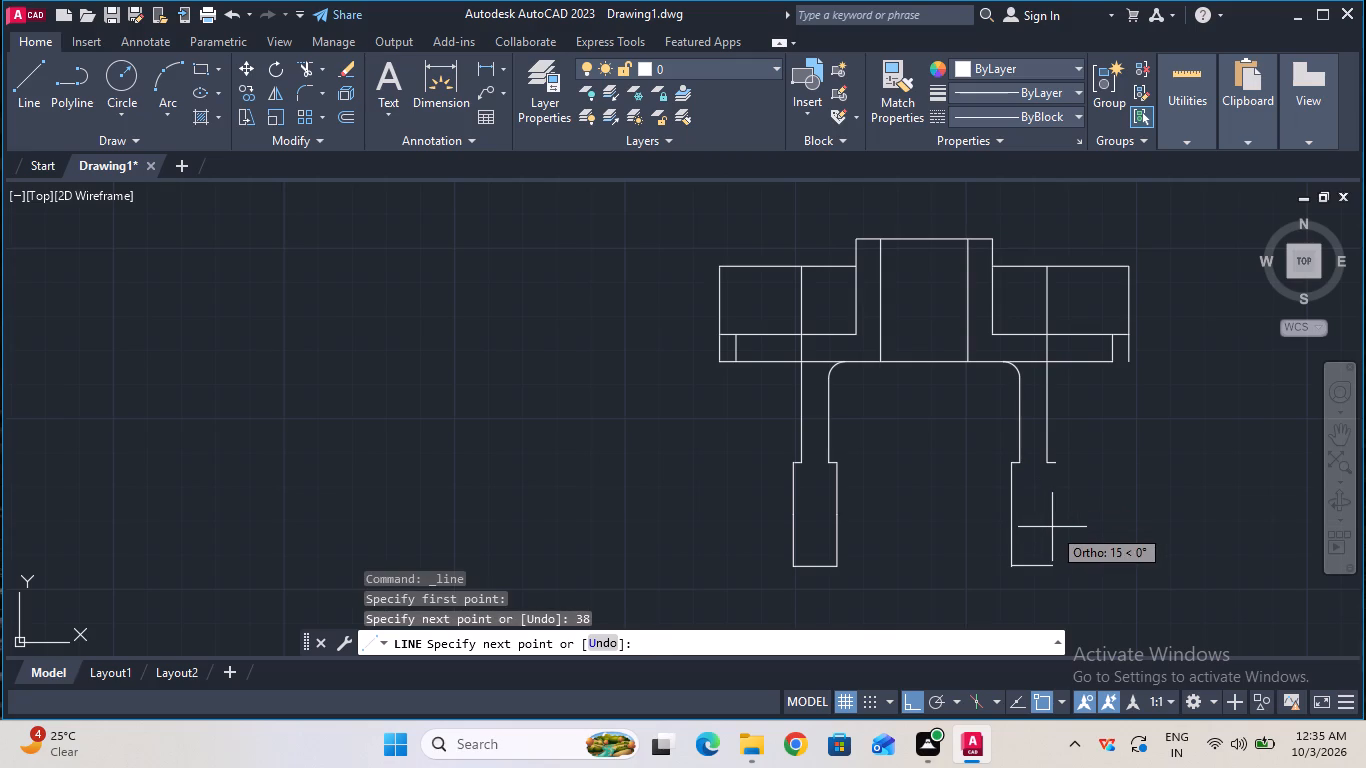
{"action": "key", "text": "Escape"}
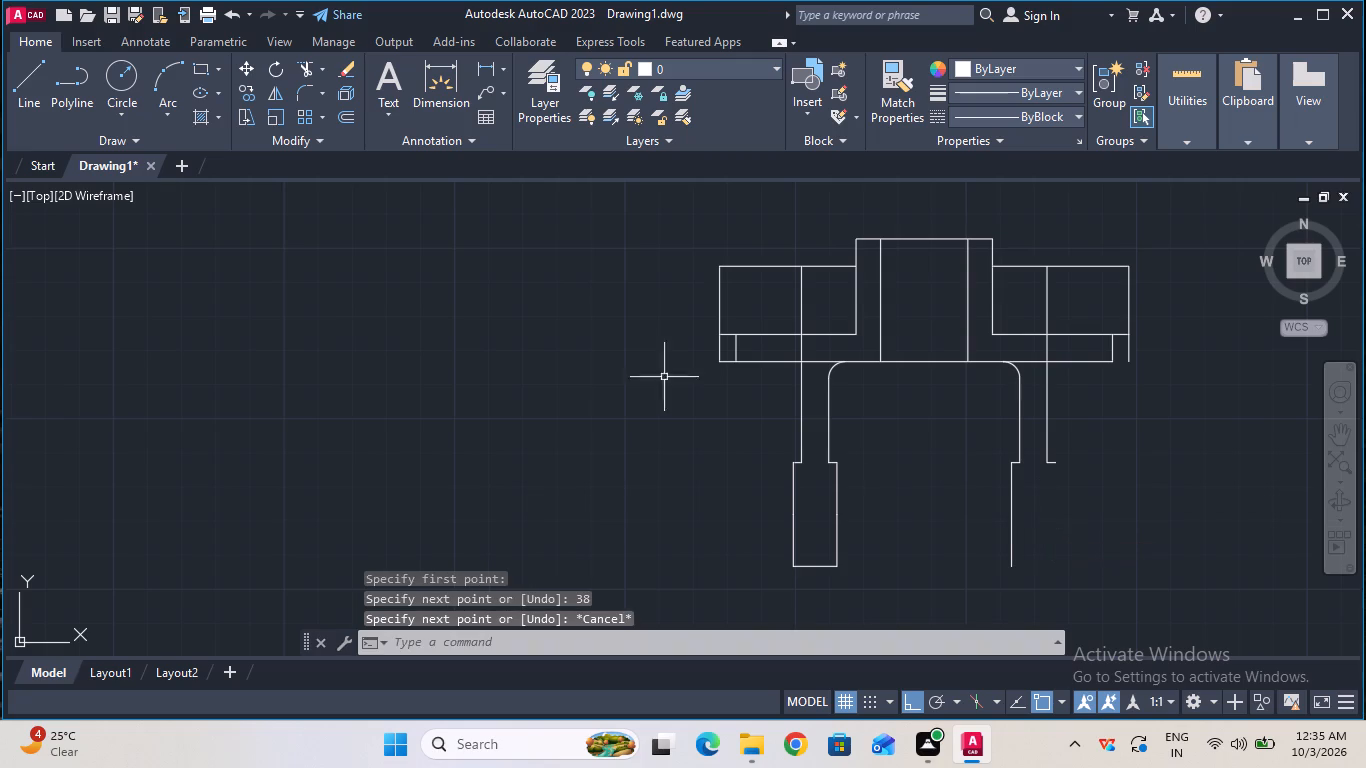
Draw a 38 mm vertical line down from the right leg's outer 3 mm line and close the foot's bottom across to the inner edge.
{"action": "left_click", "coordinate": [43, 99]}
{"action": "left_click", "coordinate": [1061, 463]}
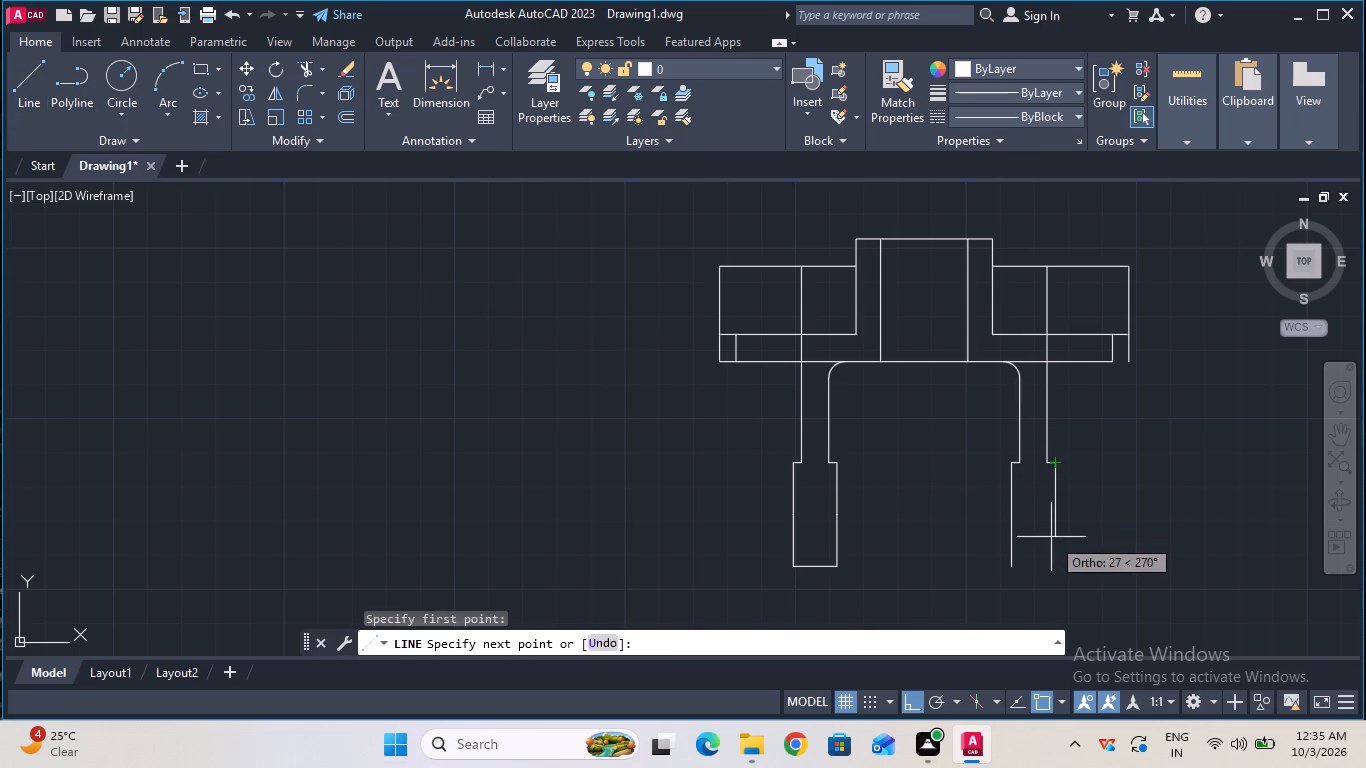
{"action": "type", "text": "38"}
{"action": "key", "text": "Return"}
{"action": "left_click", "coordinate": [1011, 565]}
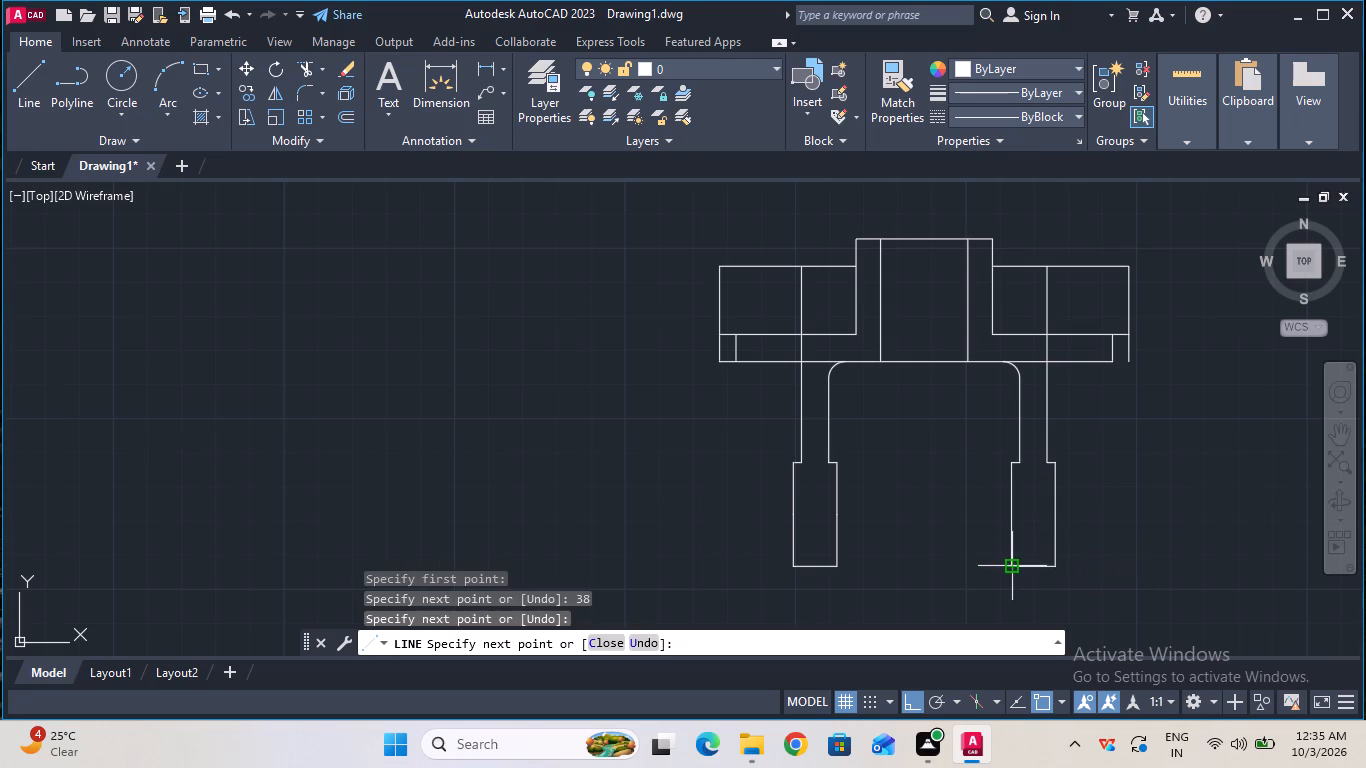
{"action": "key", "text": "Escape"}
{"action": "left_click_drag", "start_coordinate": [1011, 565], "coordinate": [1016, 565]}
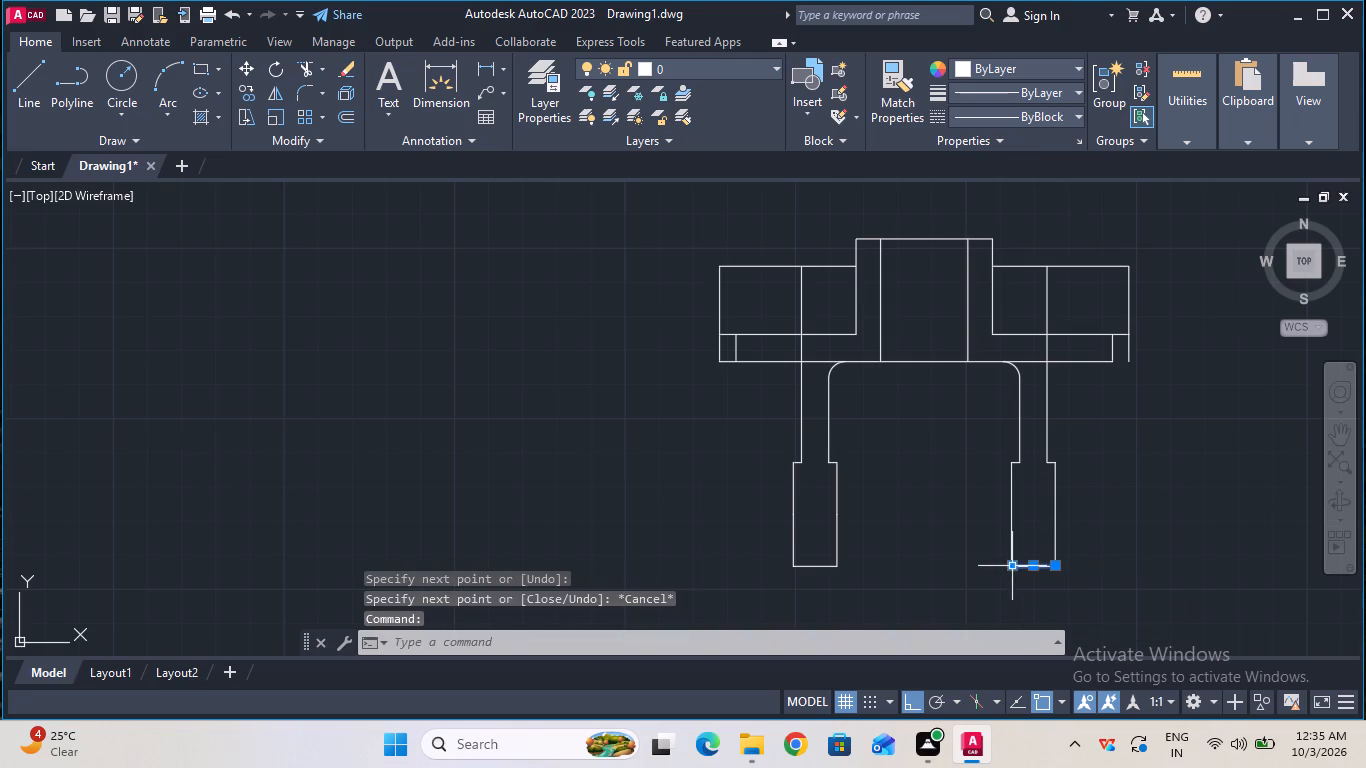
{"action": "left_click_drag", "start_coordinate": [1016, 565], "coordinate": [1078, 571]}
{"action": "key", "text": "Escape"}
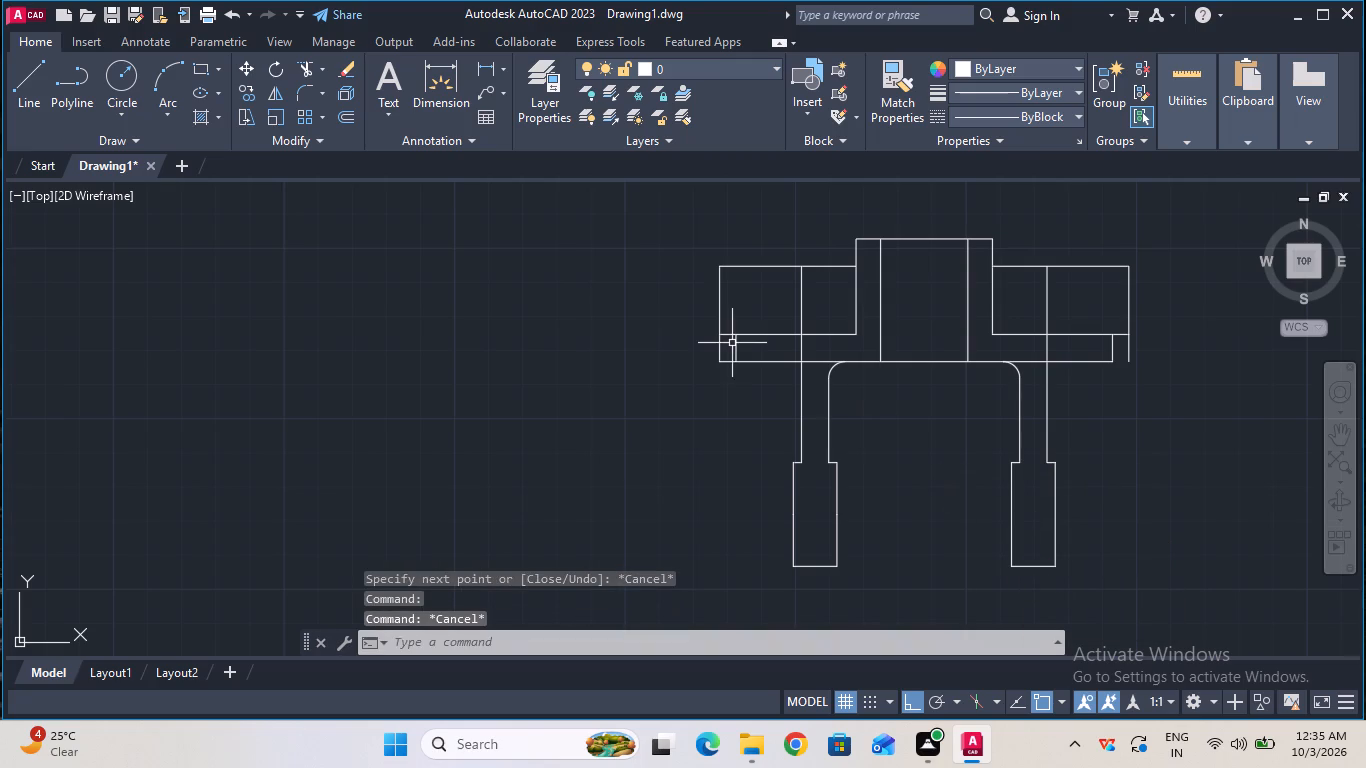
Extend the base's underside line to the bracket's right outer edge.
{"action": "left_click", "coordinate": [317, 66]}
{"action": "left_click", "coordinate": [349, 133]}
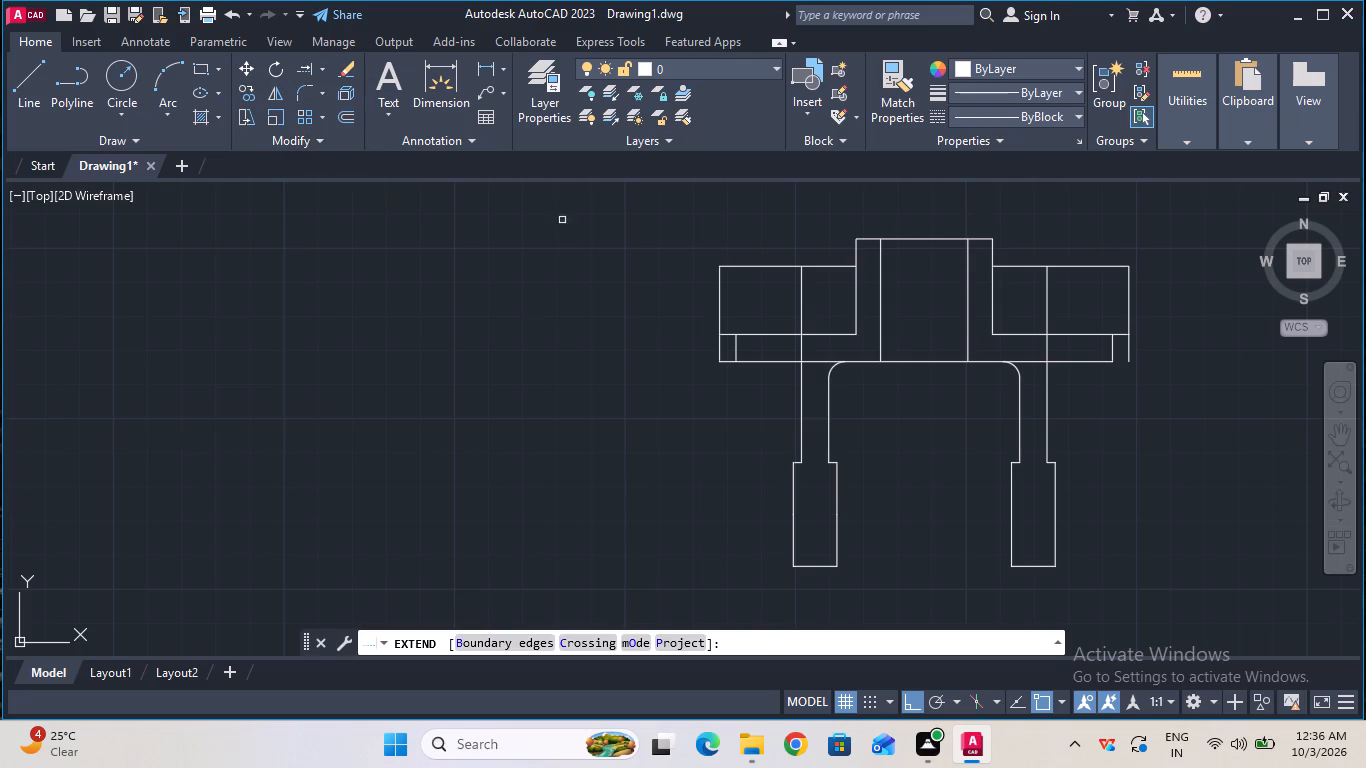
{"action": "left_click", "coordinate": [1099, 359]}
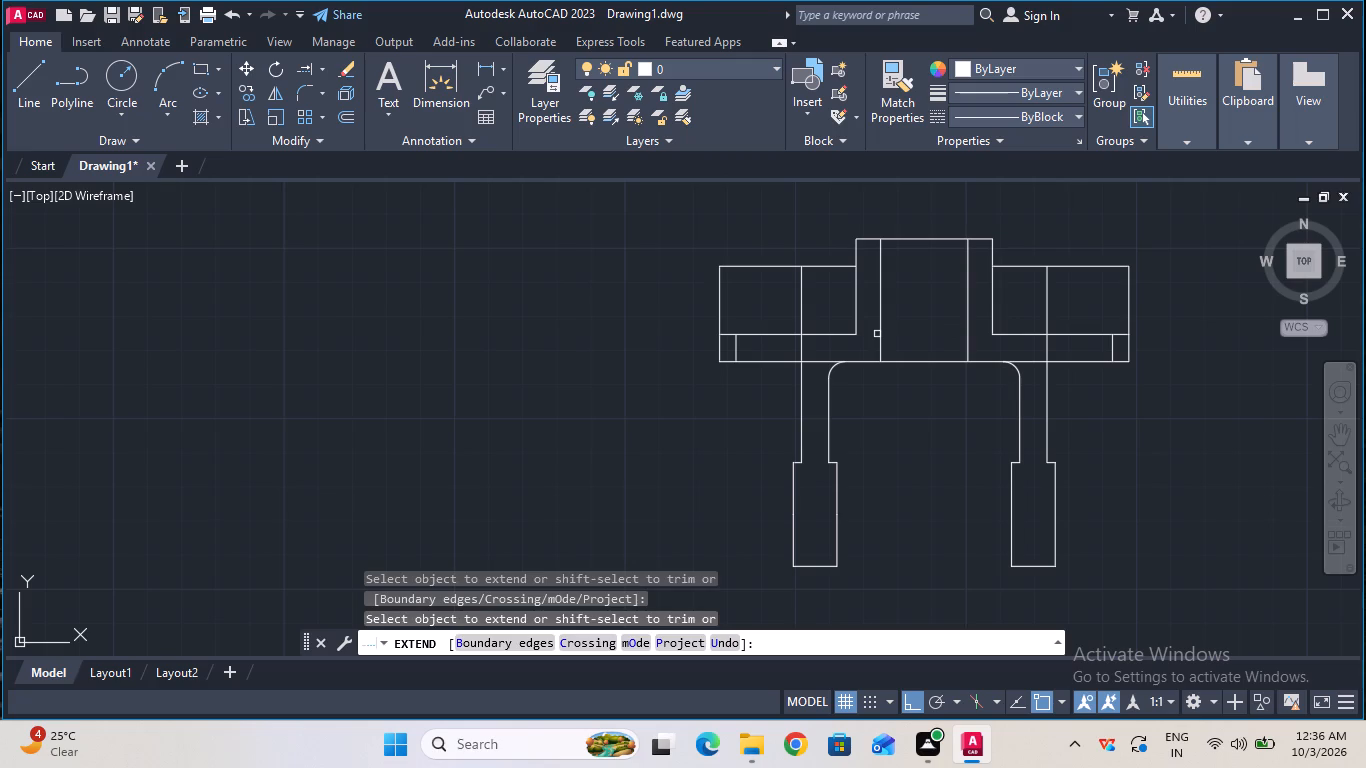
{"action": "key", "text": "Escape"}
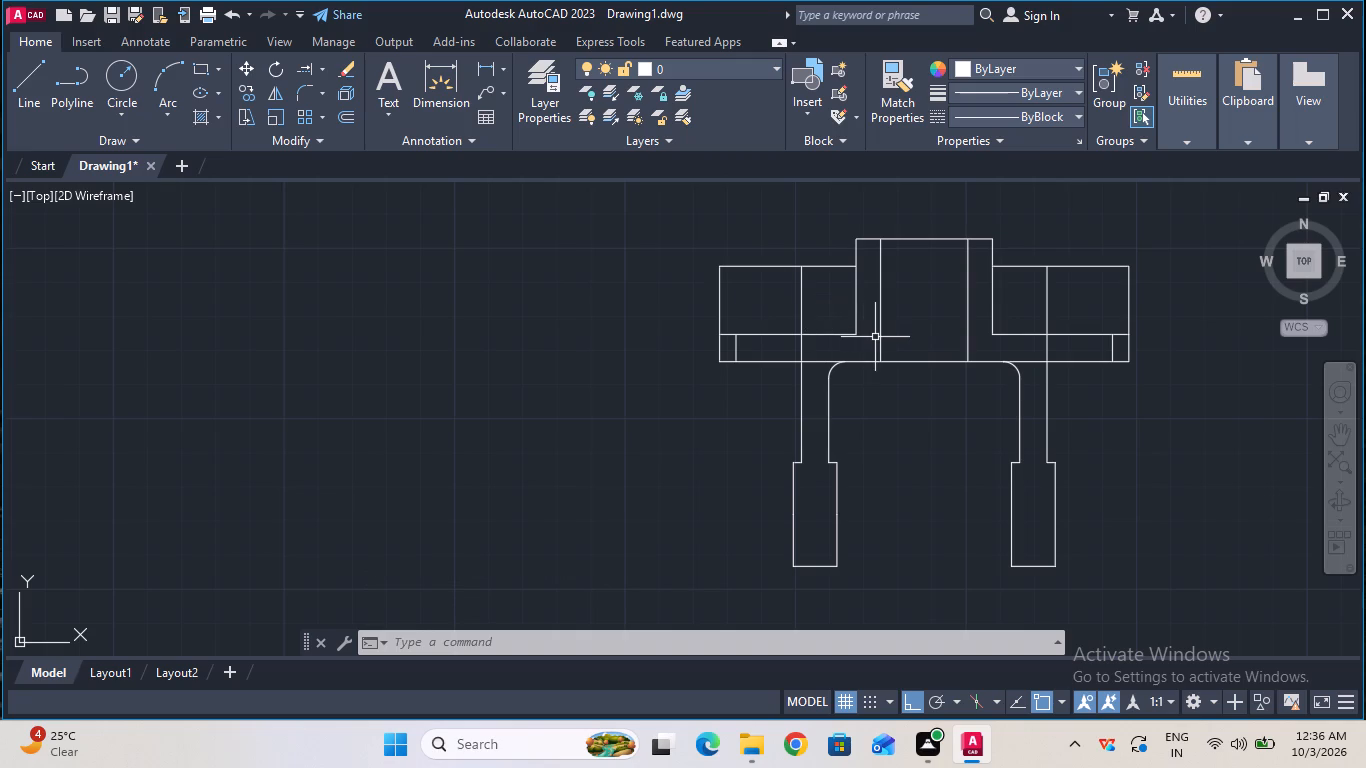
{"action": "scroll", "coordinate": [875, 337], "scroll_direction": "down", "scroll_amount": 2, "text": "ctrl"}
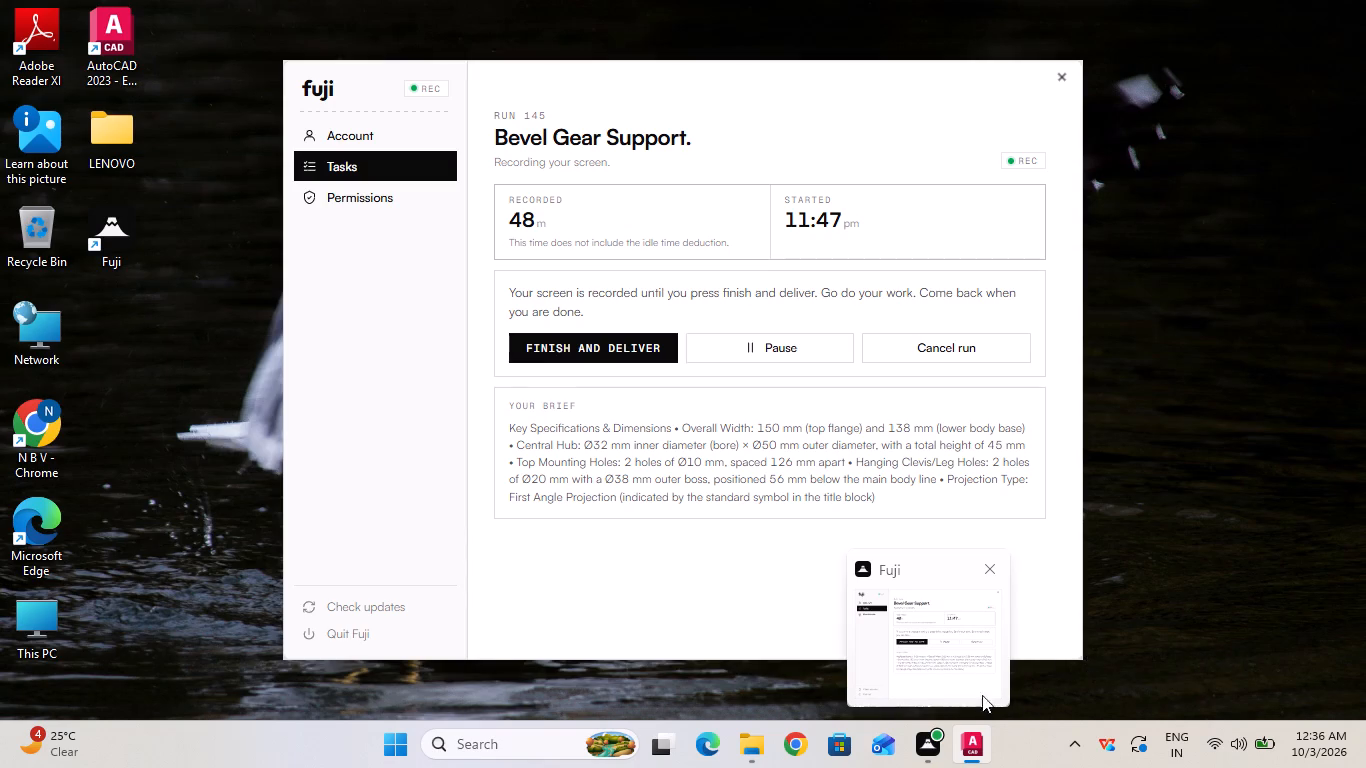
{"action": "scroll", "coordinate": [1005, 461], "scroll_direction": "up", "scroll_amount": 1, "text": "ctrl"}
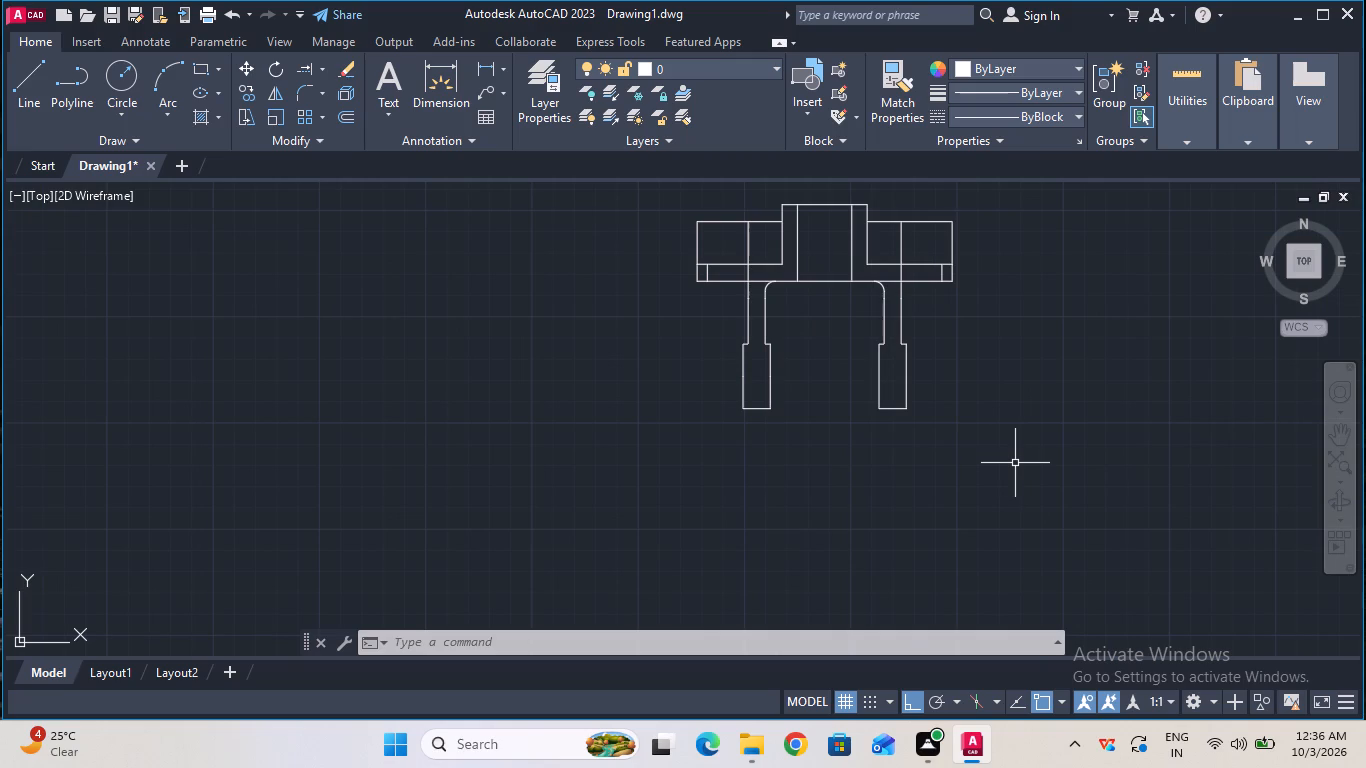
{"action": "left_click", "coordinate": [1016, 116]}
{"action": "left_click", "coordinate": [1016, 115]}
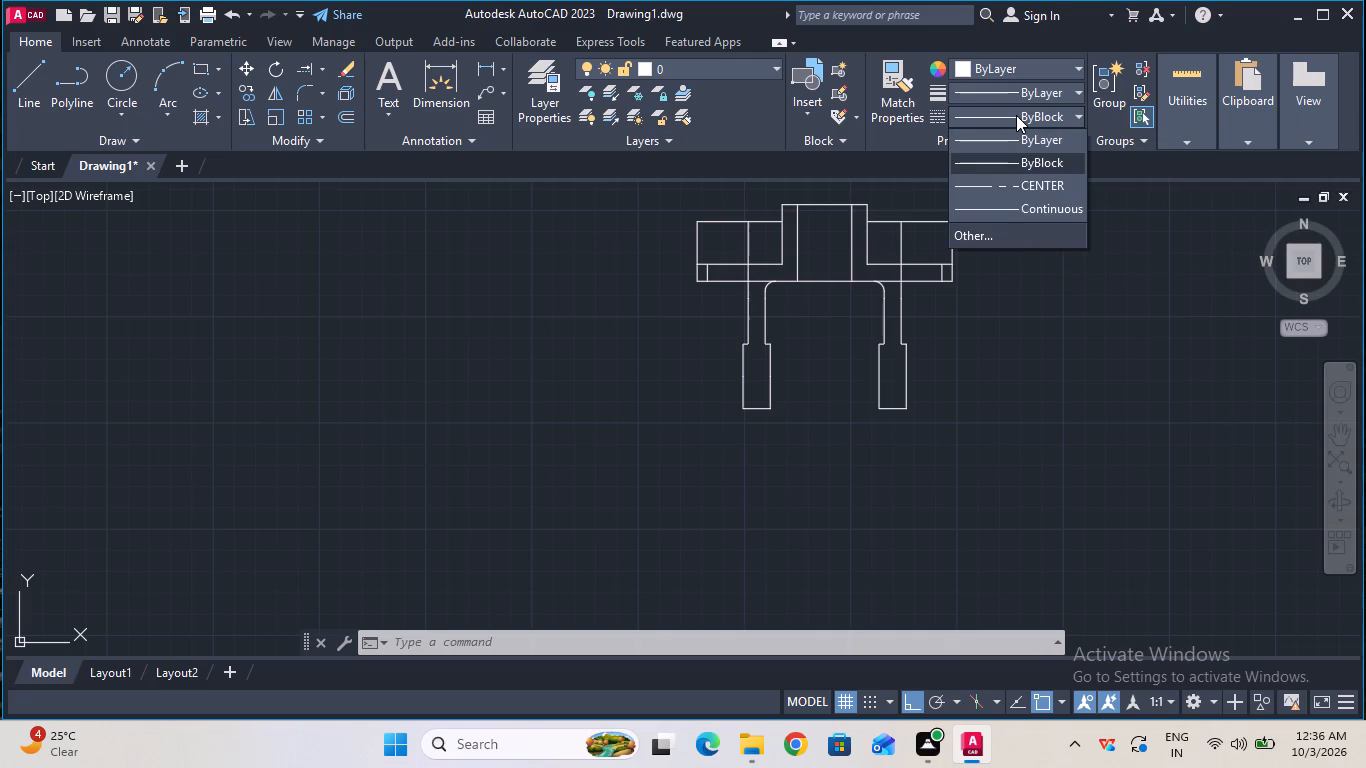
Measure the horizontal distance between the outer bottom corners of the two feet.
{"action": "left_click", "coordinate": [485, 70]}
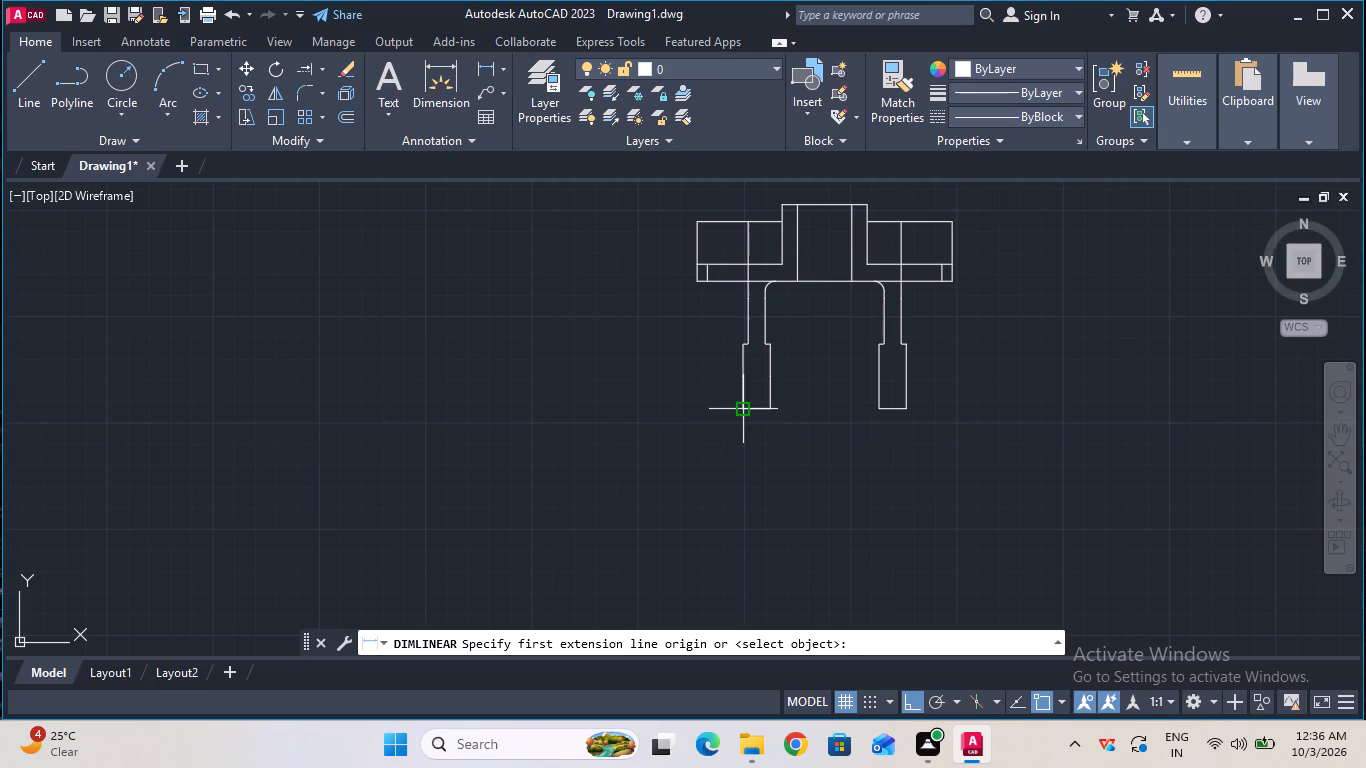
{"action": "left_click", "coordinate": [739, 411]}
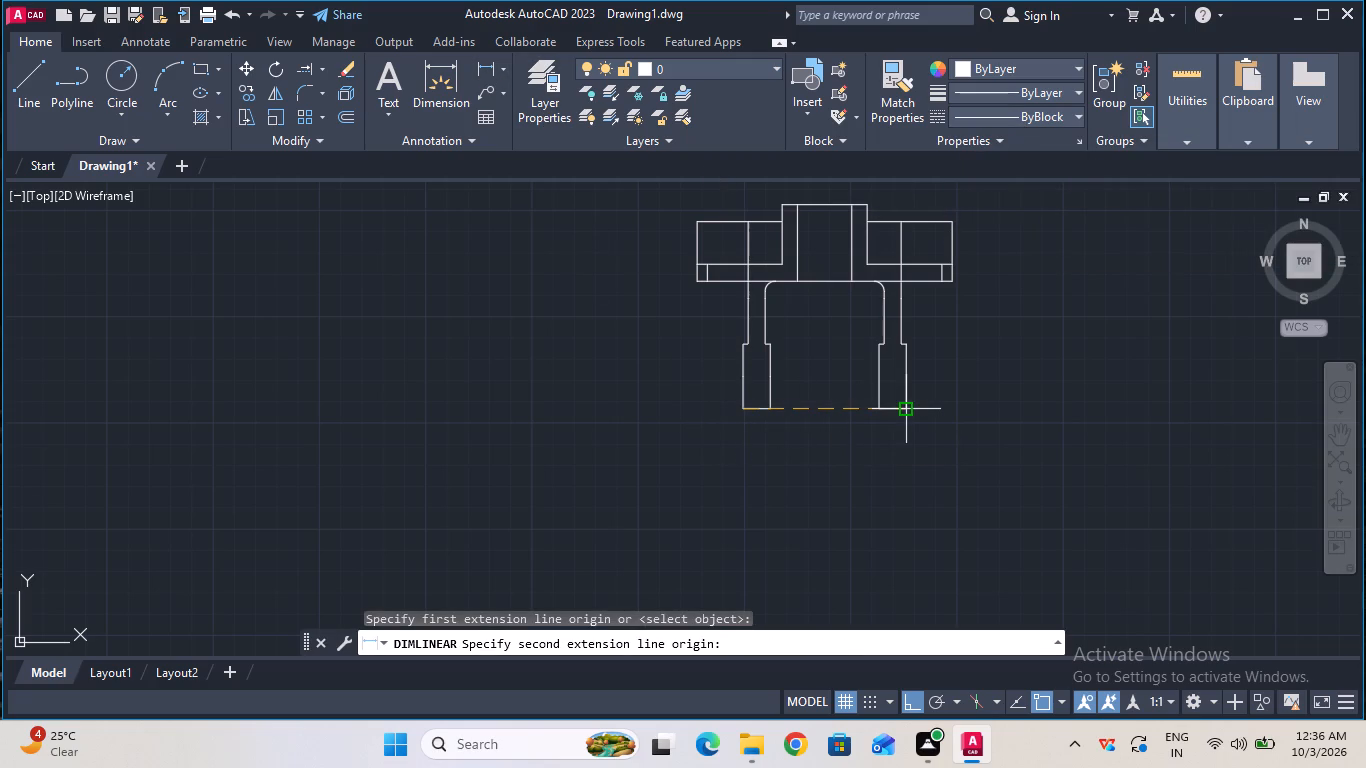
{"action": "left_click", "coordinate": [909, 414]}
{"action": "key", "text": "Escape"}
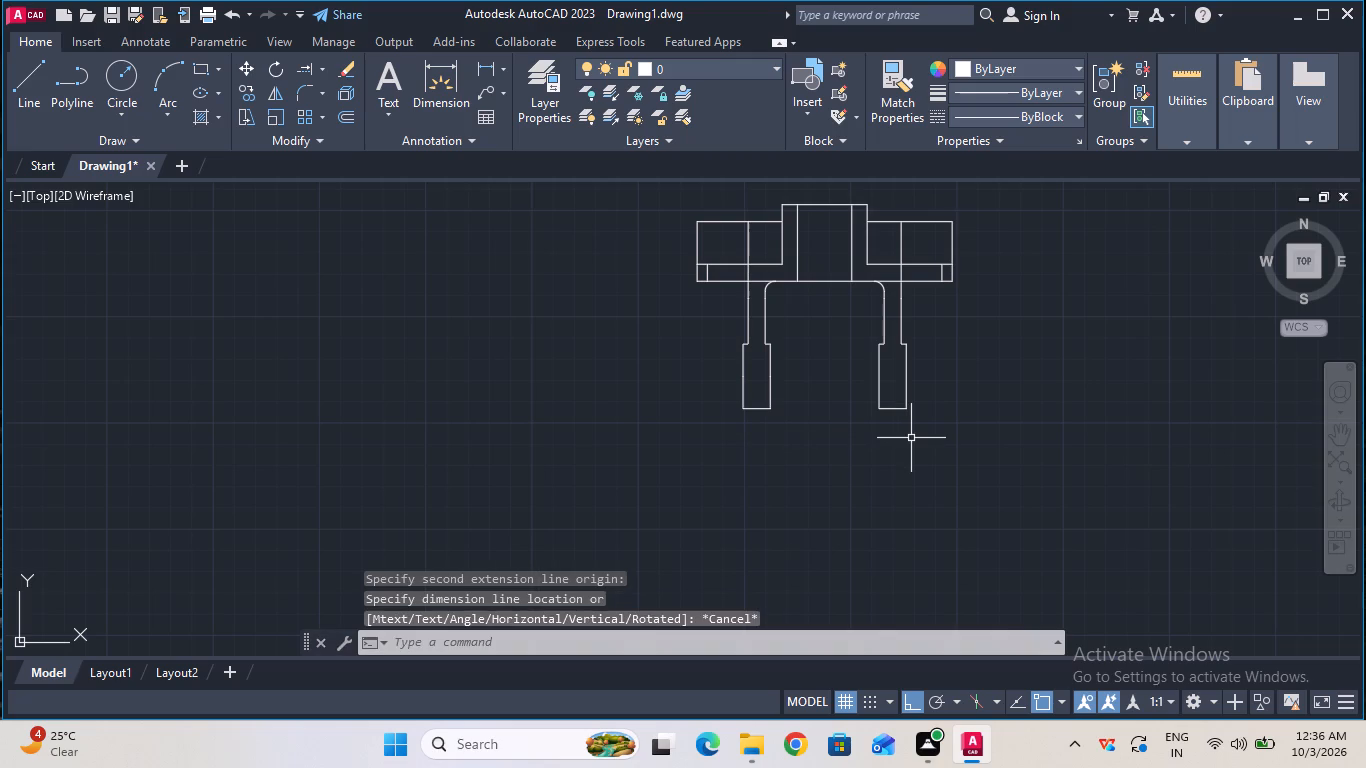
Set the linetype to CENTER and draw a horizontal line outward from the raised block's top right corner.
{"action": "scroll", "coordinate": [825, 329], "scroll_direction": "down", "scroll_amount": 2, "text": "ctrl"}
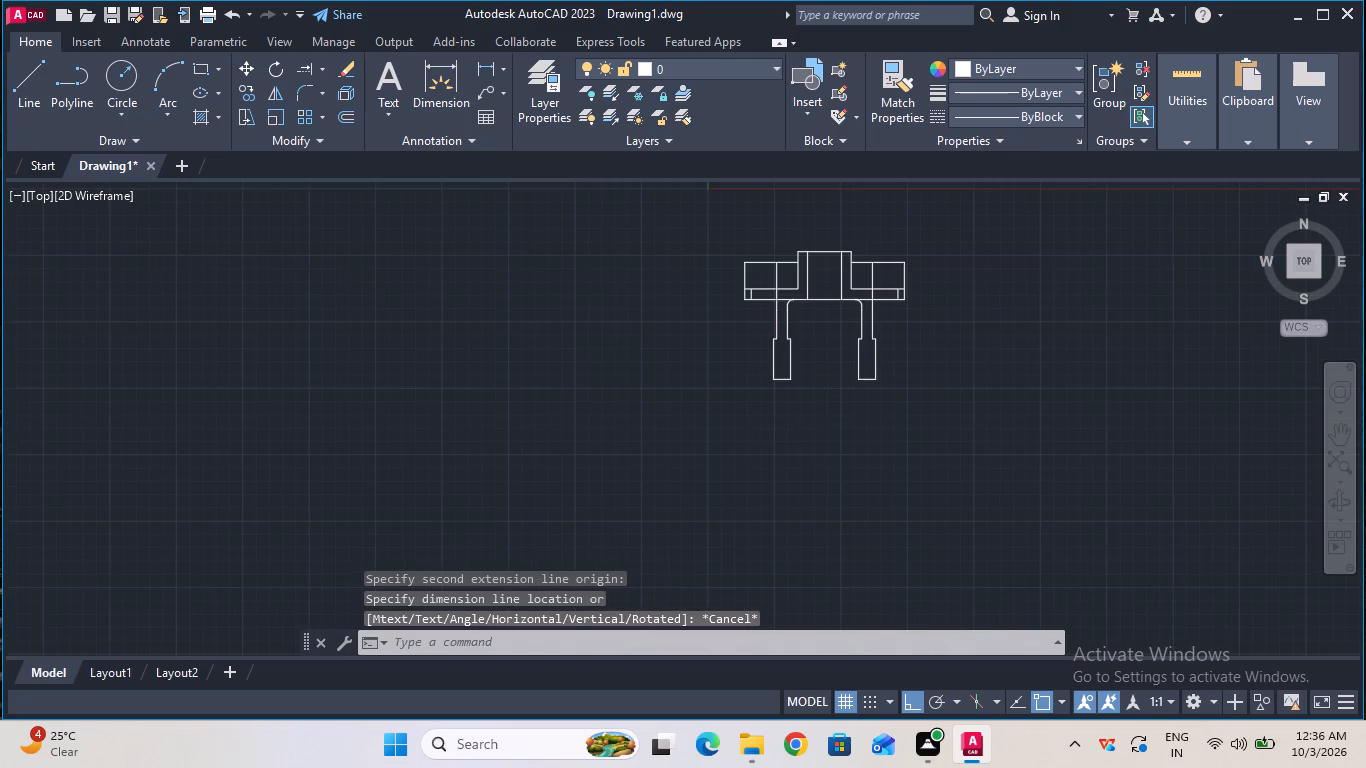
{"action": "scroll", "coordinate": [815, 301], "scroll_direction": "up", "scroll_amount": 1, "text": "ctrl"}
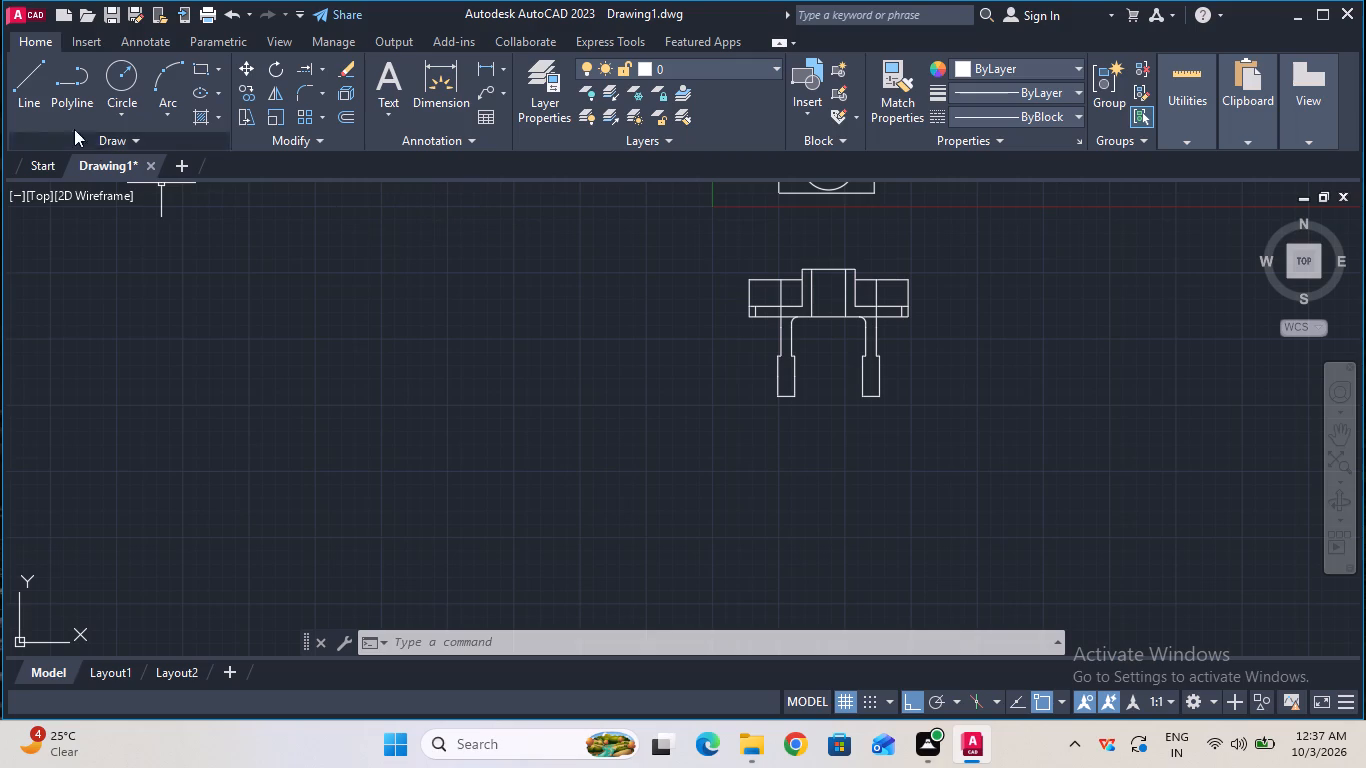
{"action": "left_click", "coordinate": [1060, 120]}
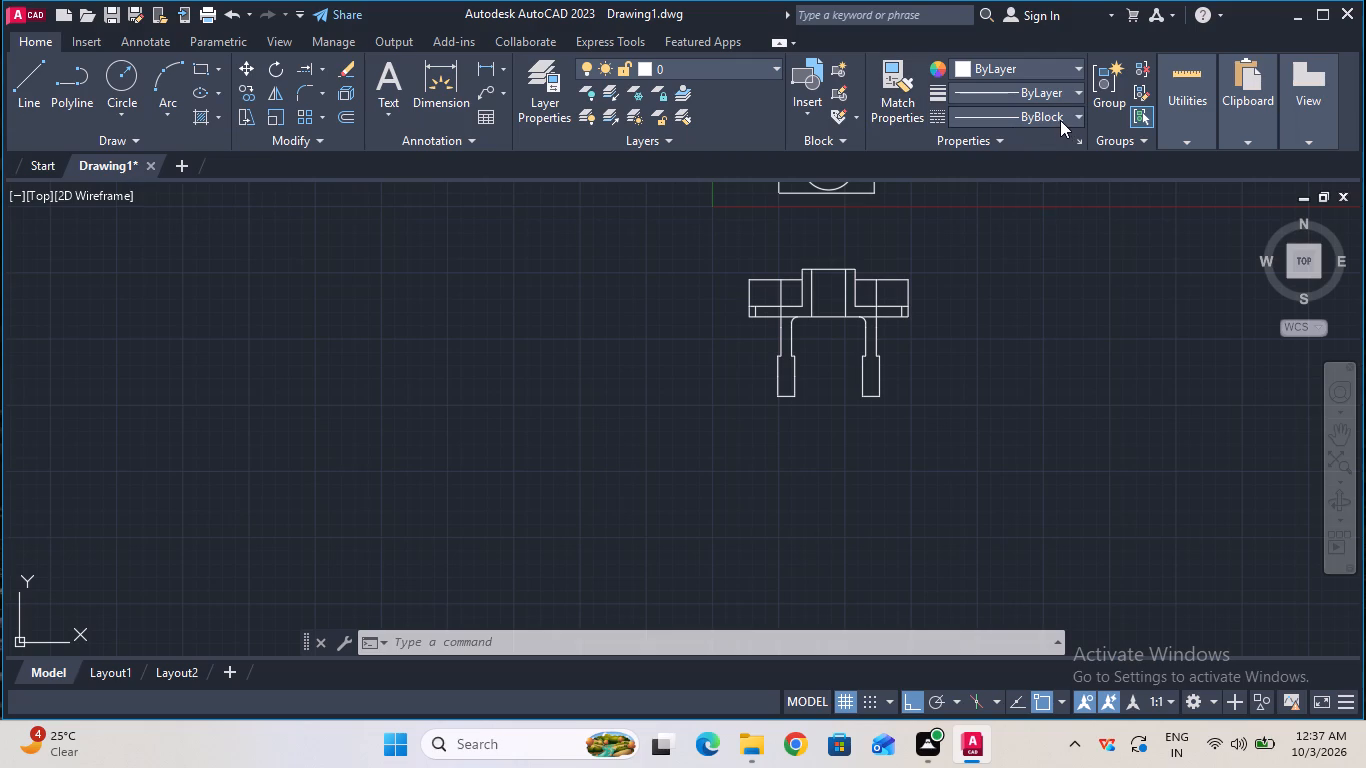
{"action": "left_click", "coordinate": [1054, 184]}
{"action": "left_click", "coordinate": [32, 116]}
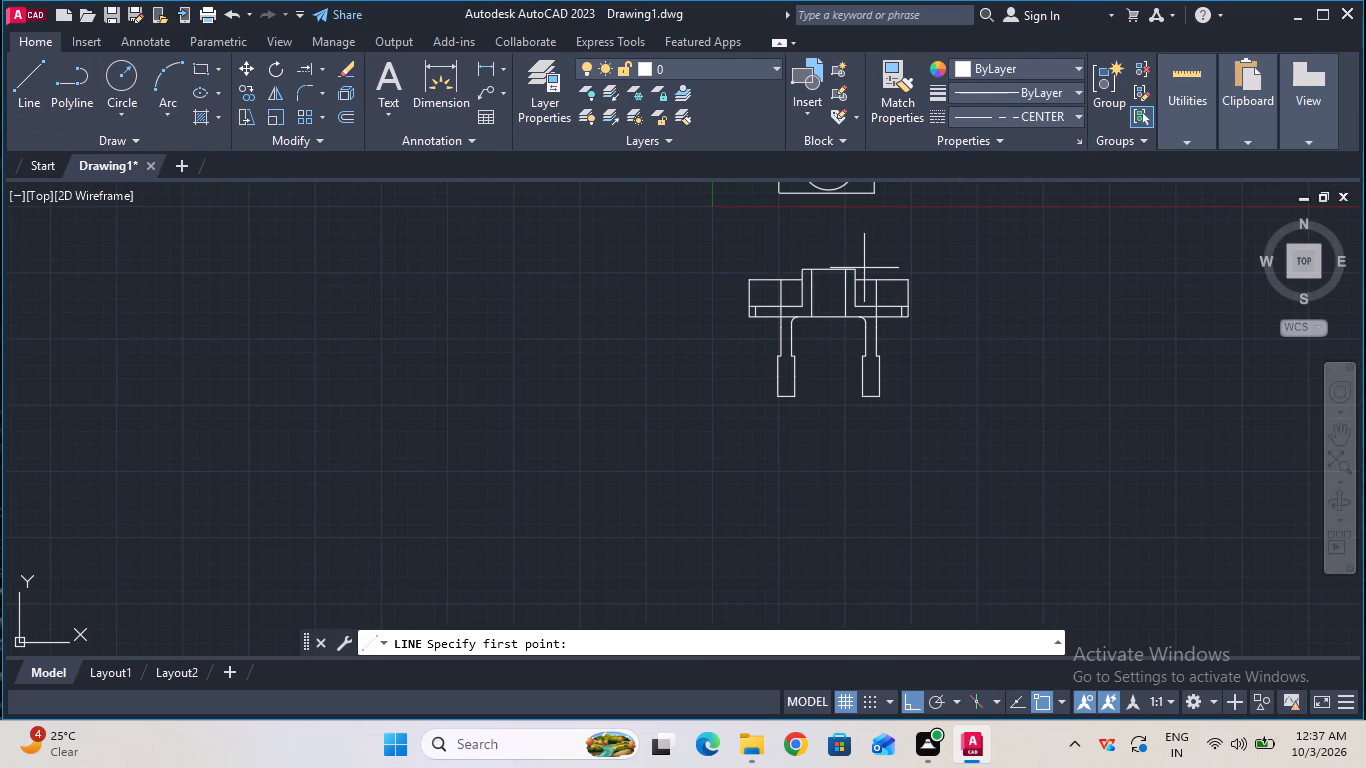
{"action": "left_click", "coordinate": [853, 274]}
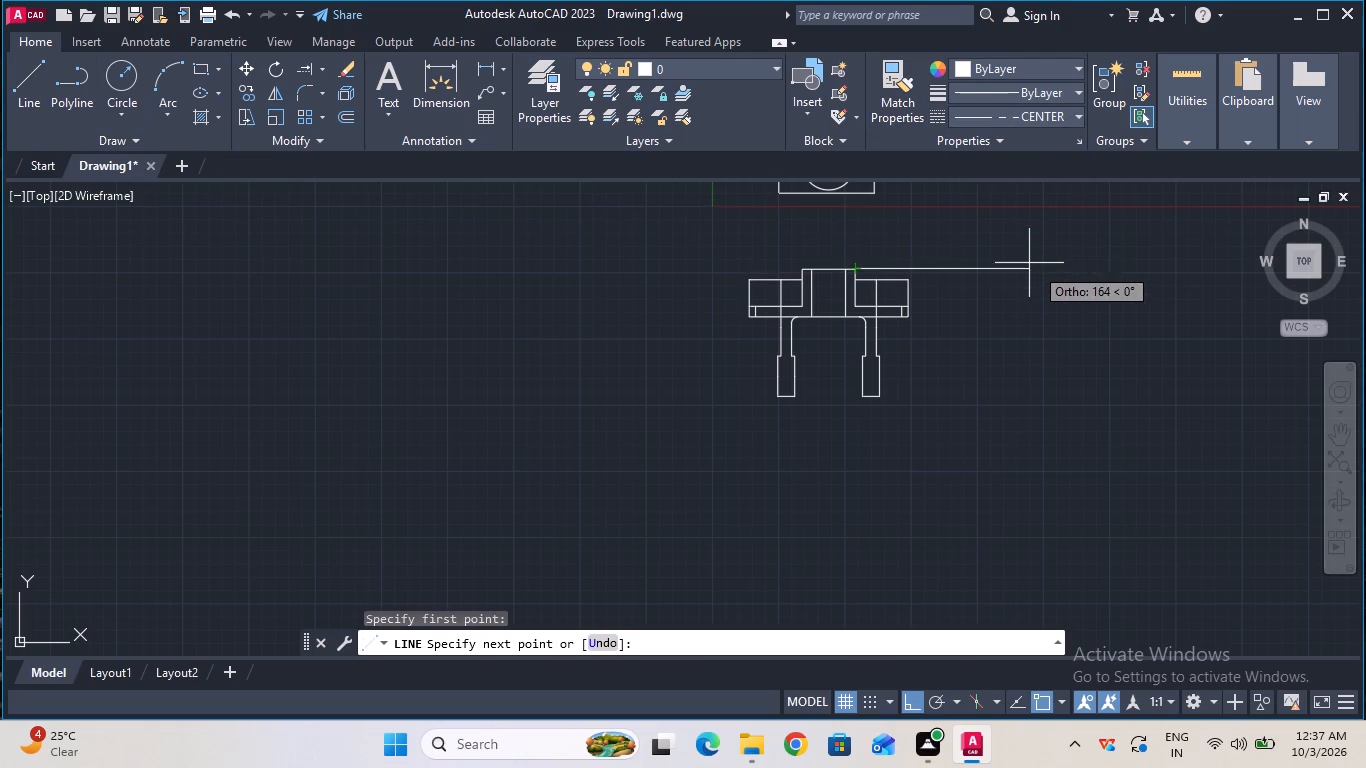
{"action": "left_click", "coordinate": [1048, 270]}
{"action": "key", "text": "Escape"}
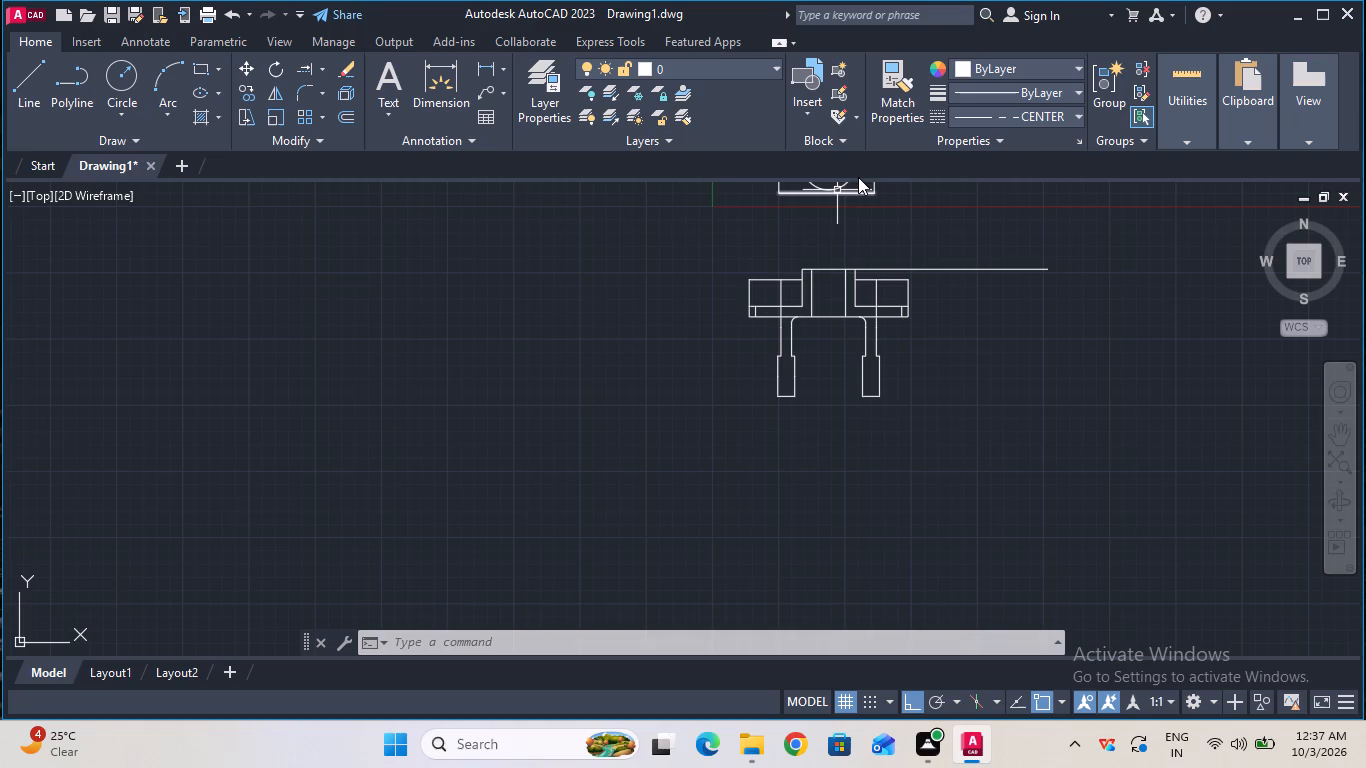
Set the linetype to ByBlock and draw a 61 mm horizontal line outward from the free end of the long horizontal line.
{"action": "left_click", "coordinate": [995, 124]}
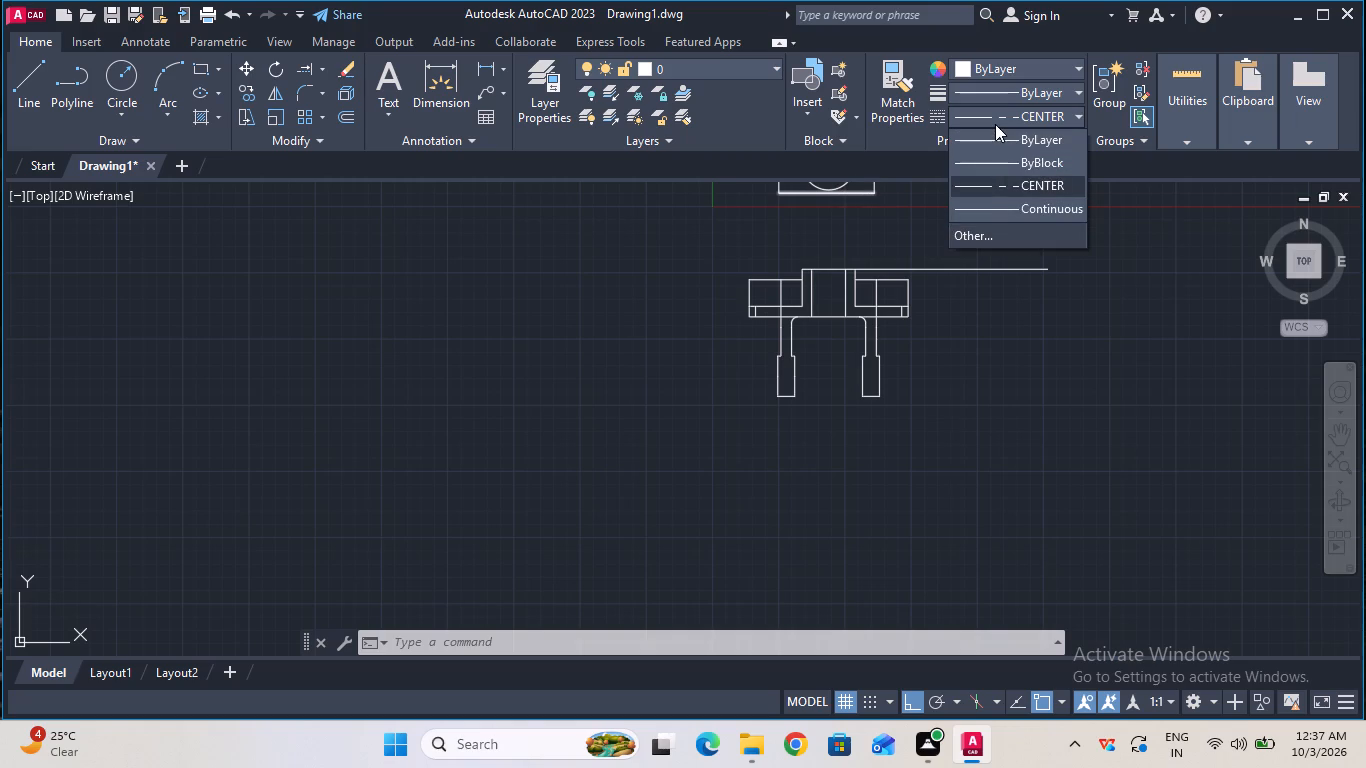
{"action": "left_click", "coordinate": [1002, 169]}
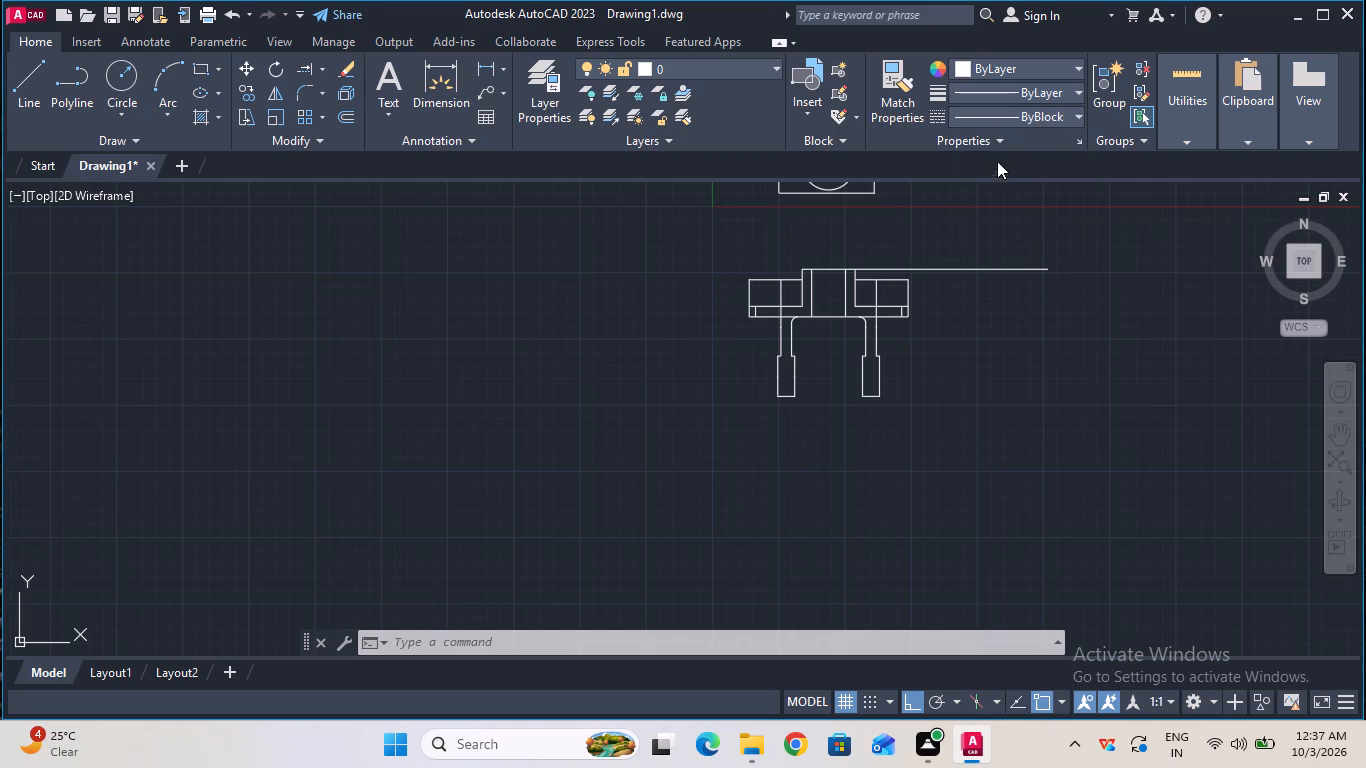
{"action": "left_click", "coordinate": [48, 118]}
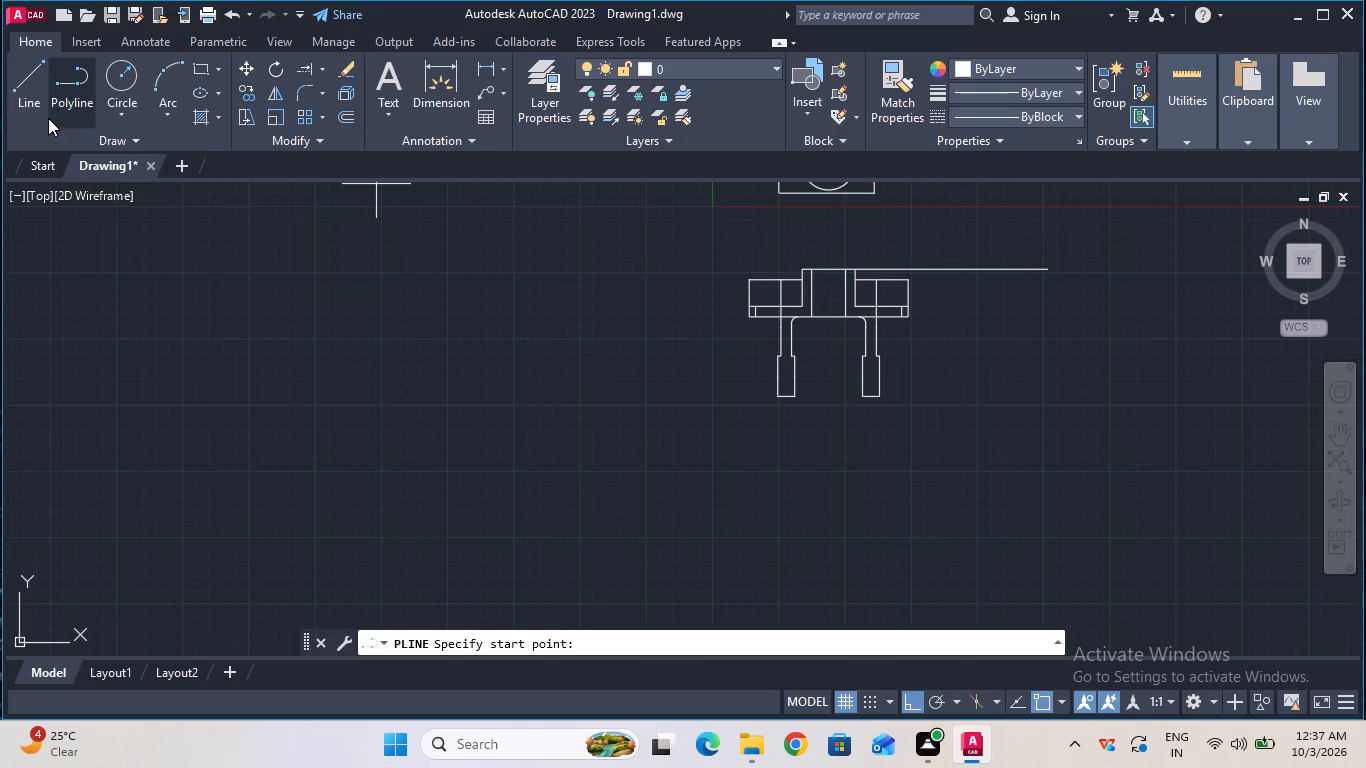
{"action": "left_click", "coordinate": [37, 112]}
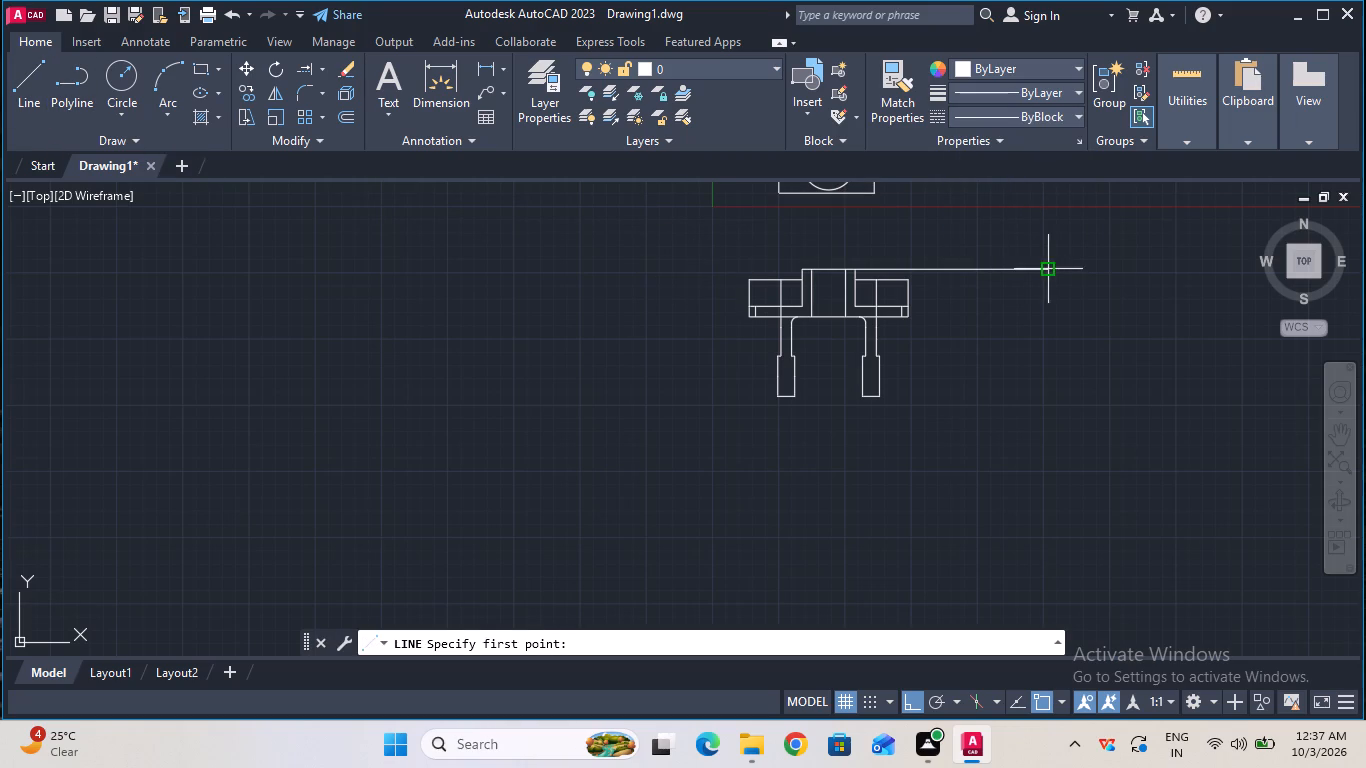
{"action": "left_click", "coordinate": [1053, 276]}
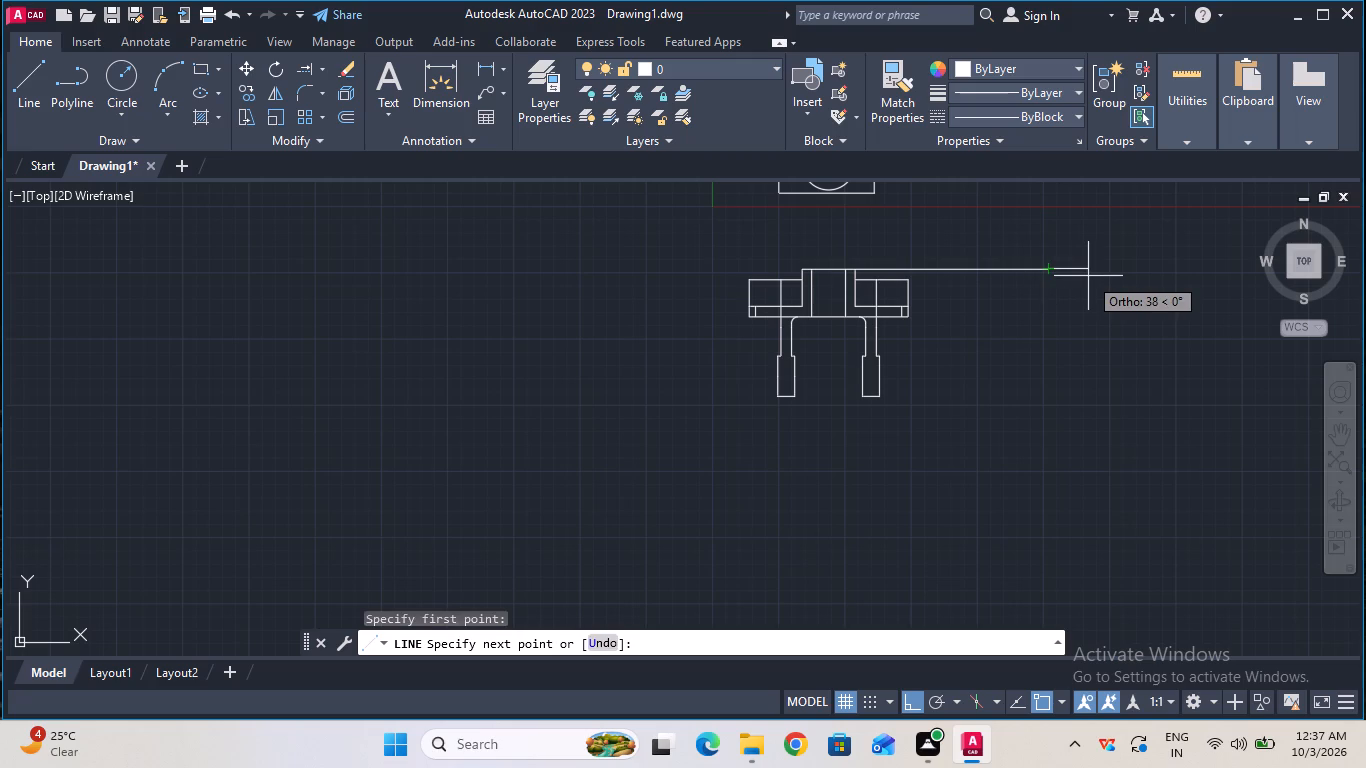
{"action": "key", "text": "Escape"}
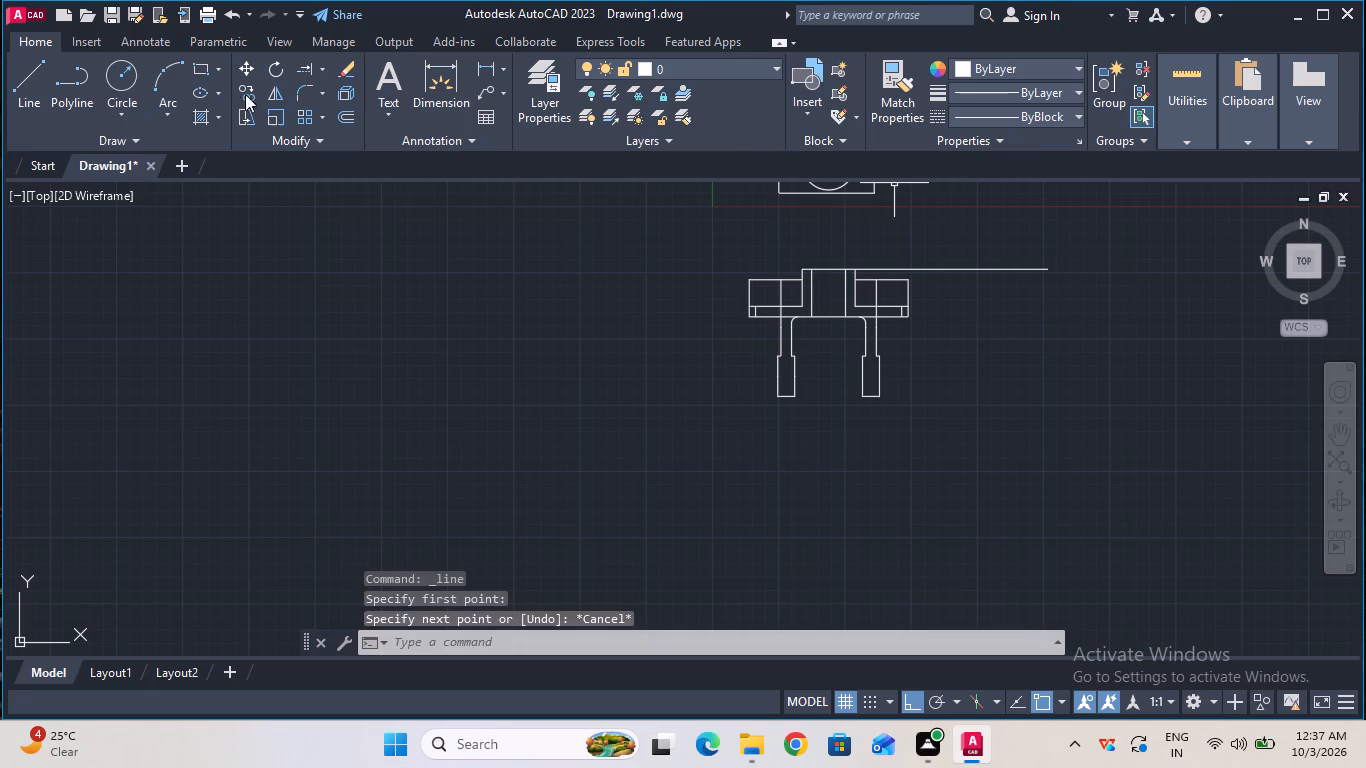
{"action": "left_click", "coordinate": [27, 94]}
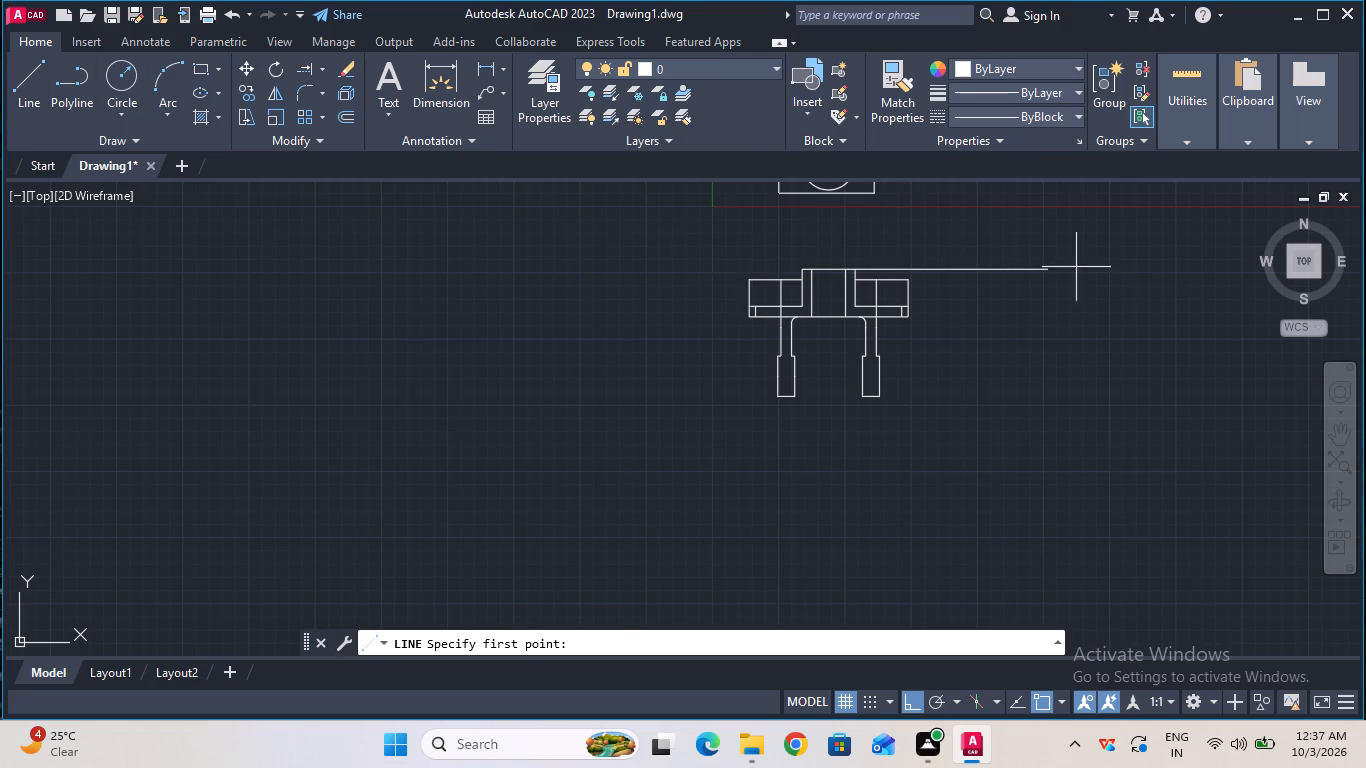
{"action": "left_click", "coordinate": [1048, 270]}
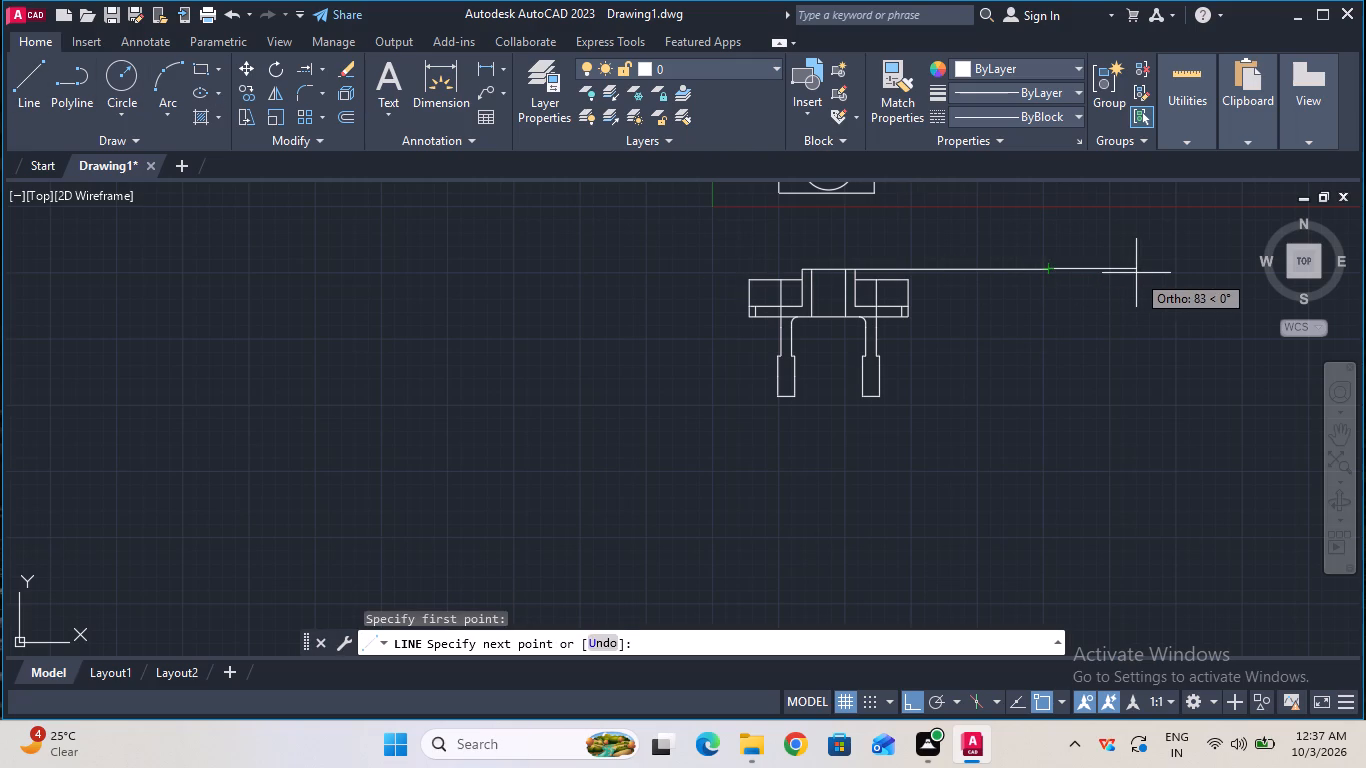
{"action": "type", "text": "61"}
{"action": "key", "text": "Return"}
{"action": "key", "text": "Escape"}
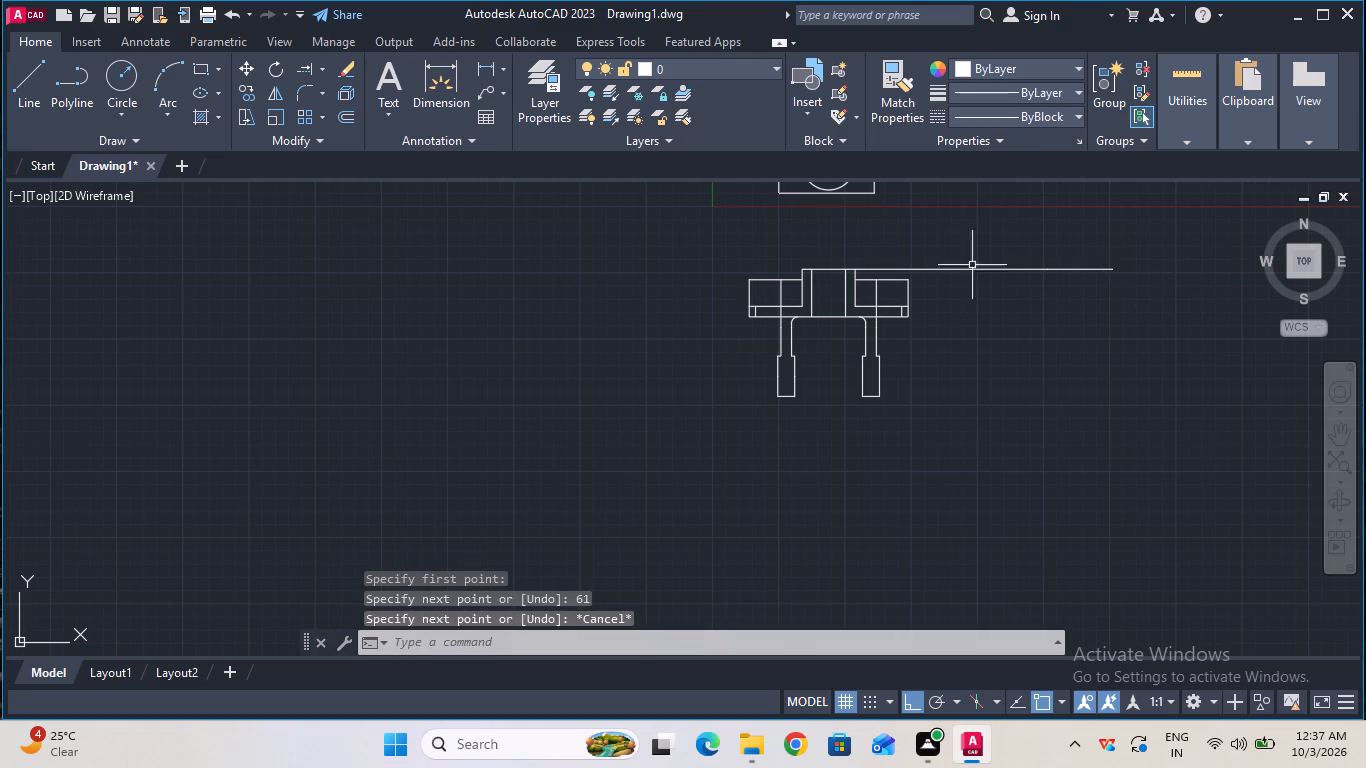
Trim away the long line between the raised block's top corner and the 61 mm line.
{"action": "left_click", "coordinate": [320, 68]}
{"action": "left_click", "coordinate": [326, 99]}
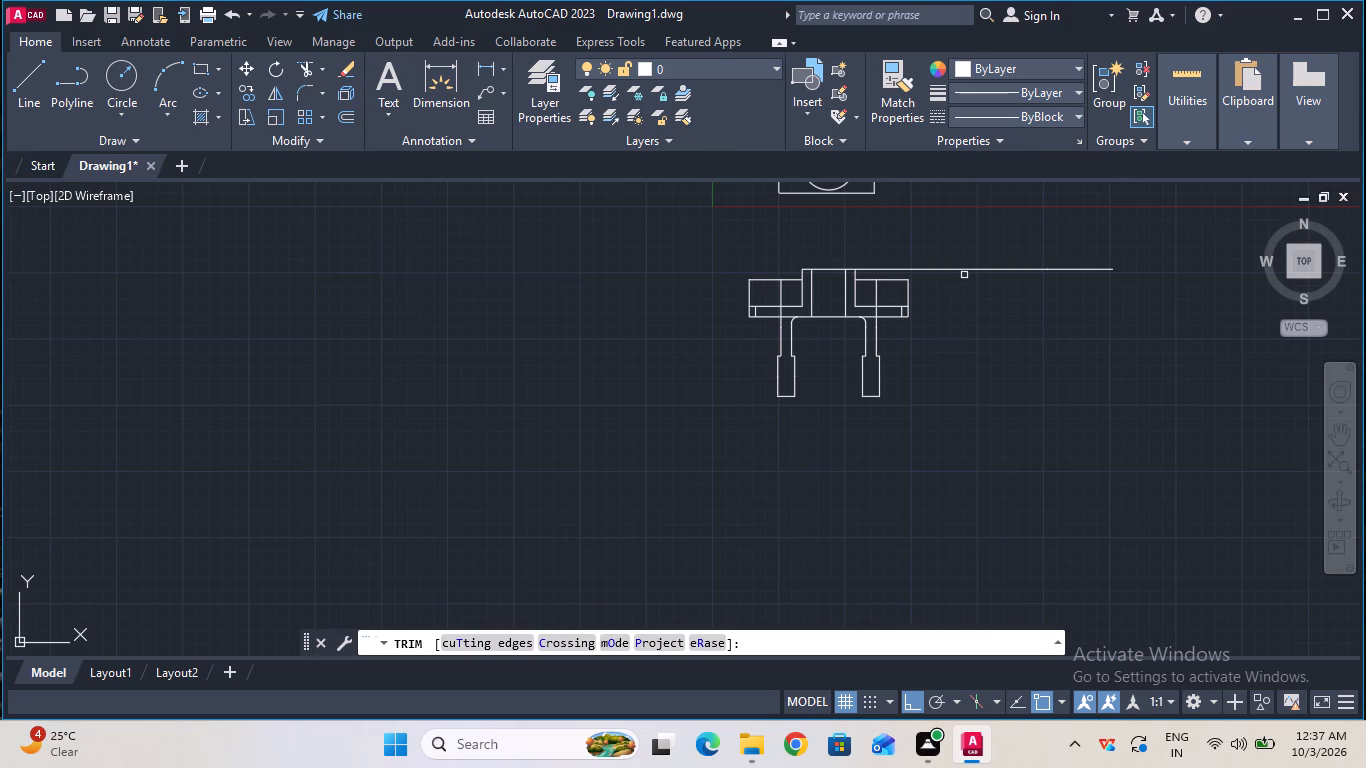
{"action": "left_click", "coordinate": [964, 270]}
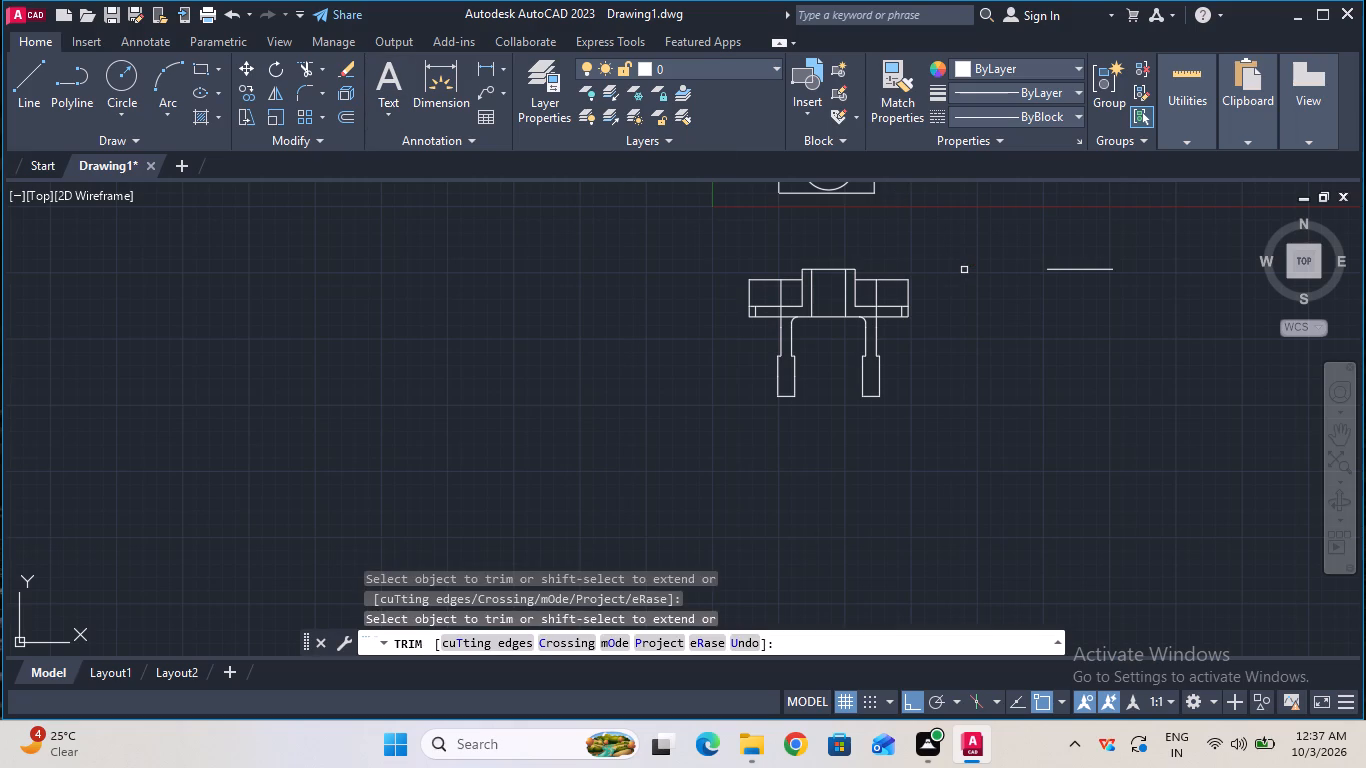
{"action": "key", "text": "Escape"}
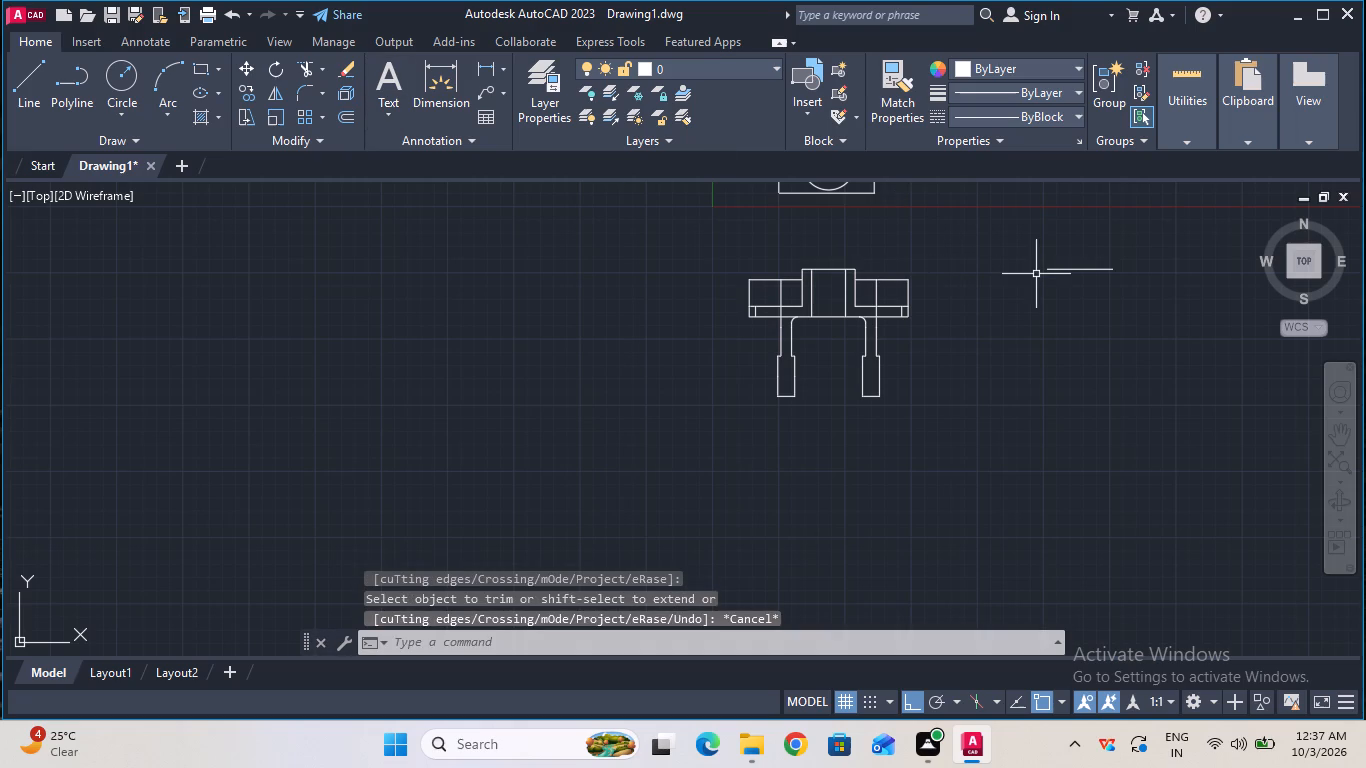
Measure the length of the detached horizontal line beside the bracket.
{"action": "scroll", "coordinate": [1037, 274], "scroll_direction": "up", "scroll_amount": 1, "text": "ctrl"}
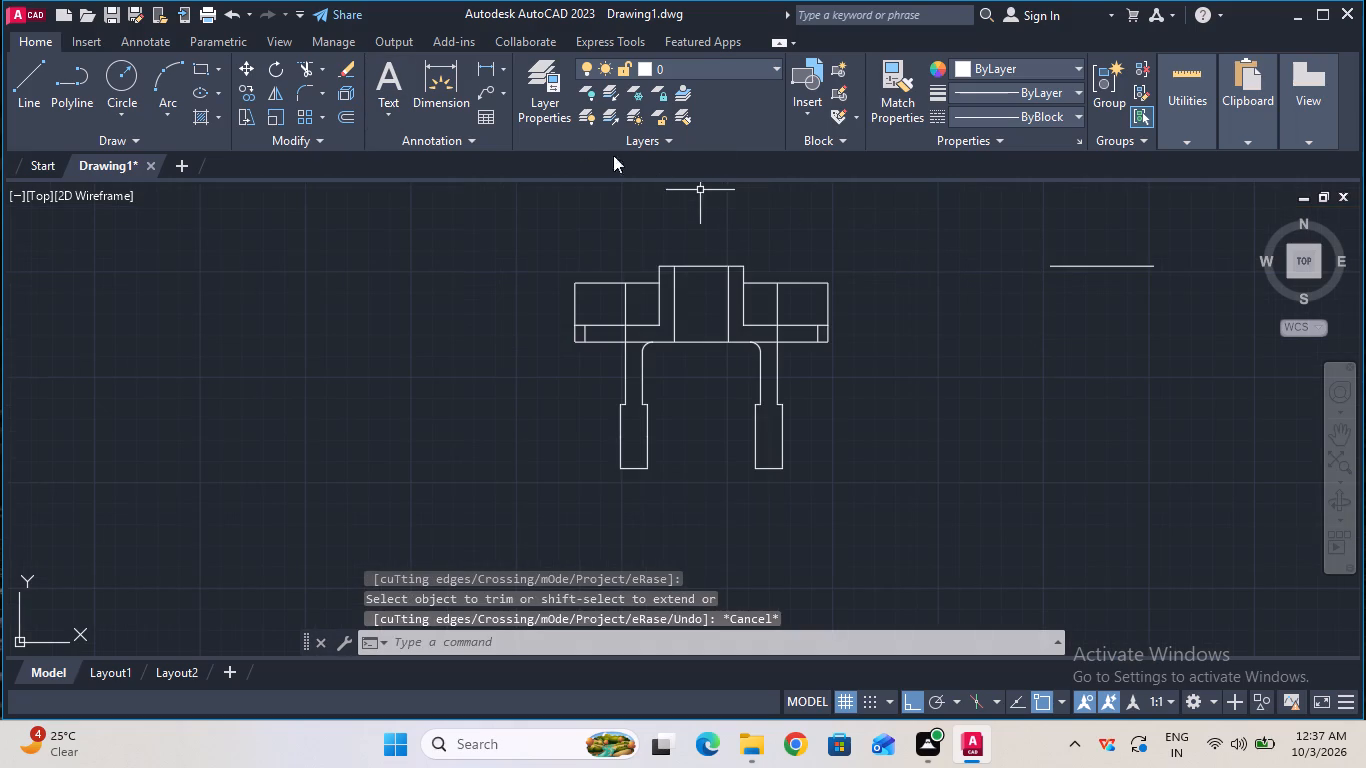
{"action": "left_click", "coordinate": [487, 75]}
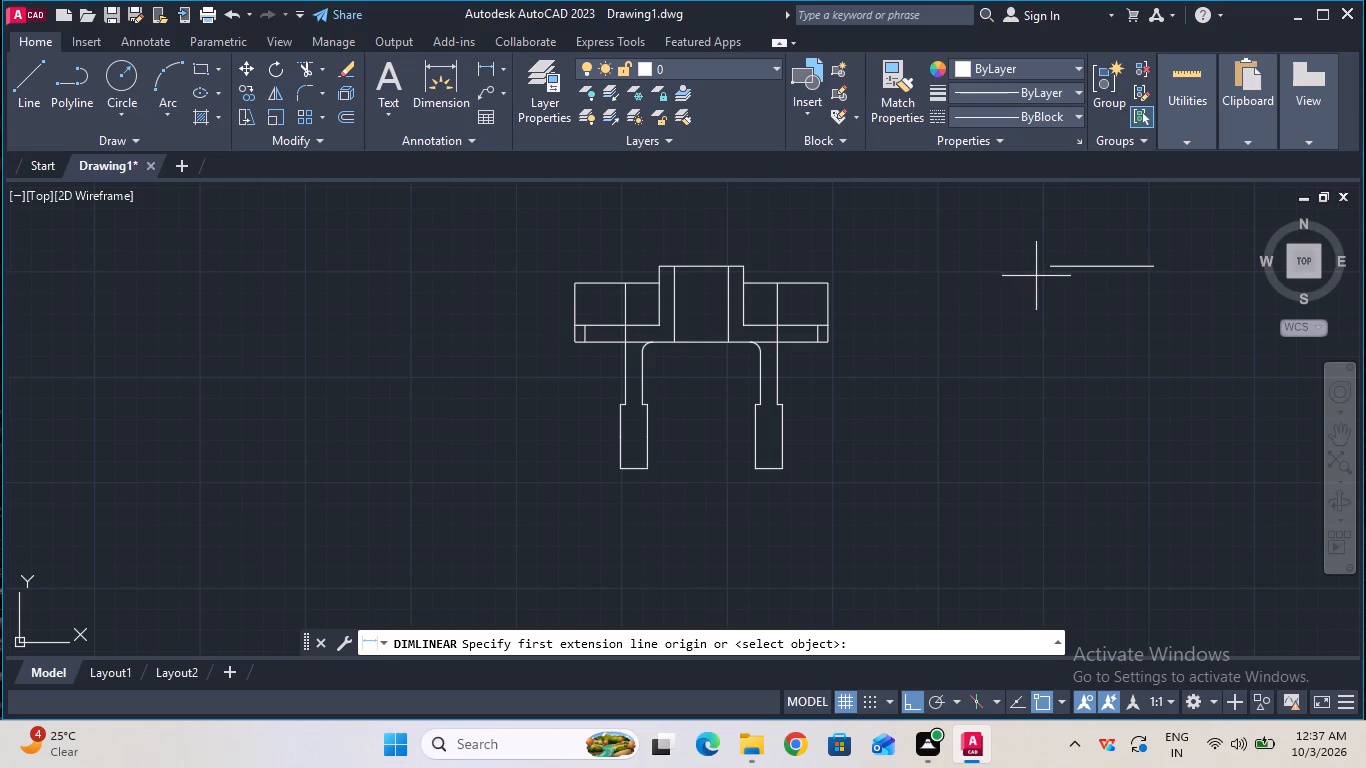
{"action": "left_click", "coordinate": [1052, 272]}
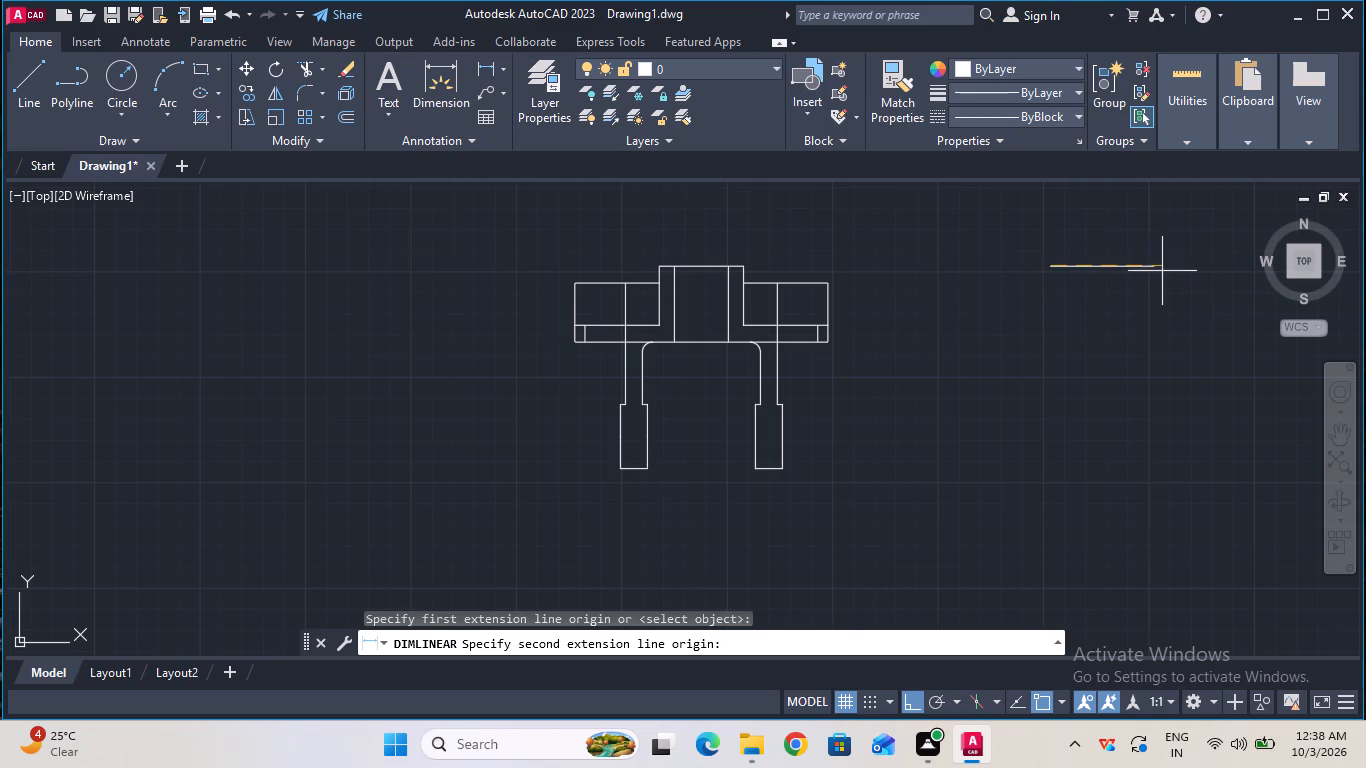
{"action": "left_click", "coordinate": [1157, 270]}
{"action": "key", "text": "Escape"}
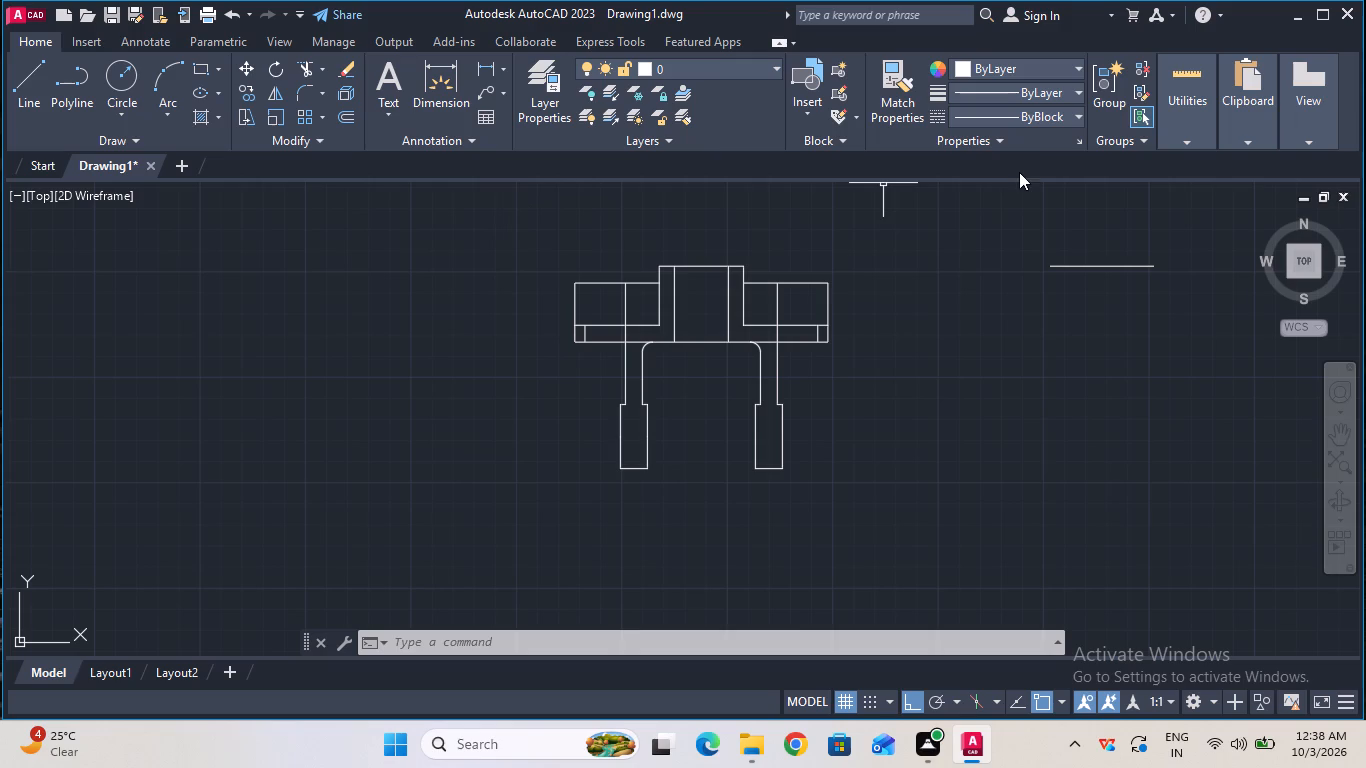
Set the current linetype to CENTER.
{"action": "left_click", "coordinate": [1031, 119]}
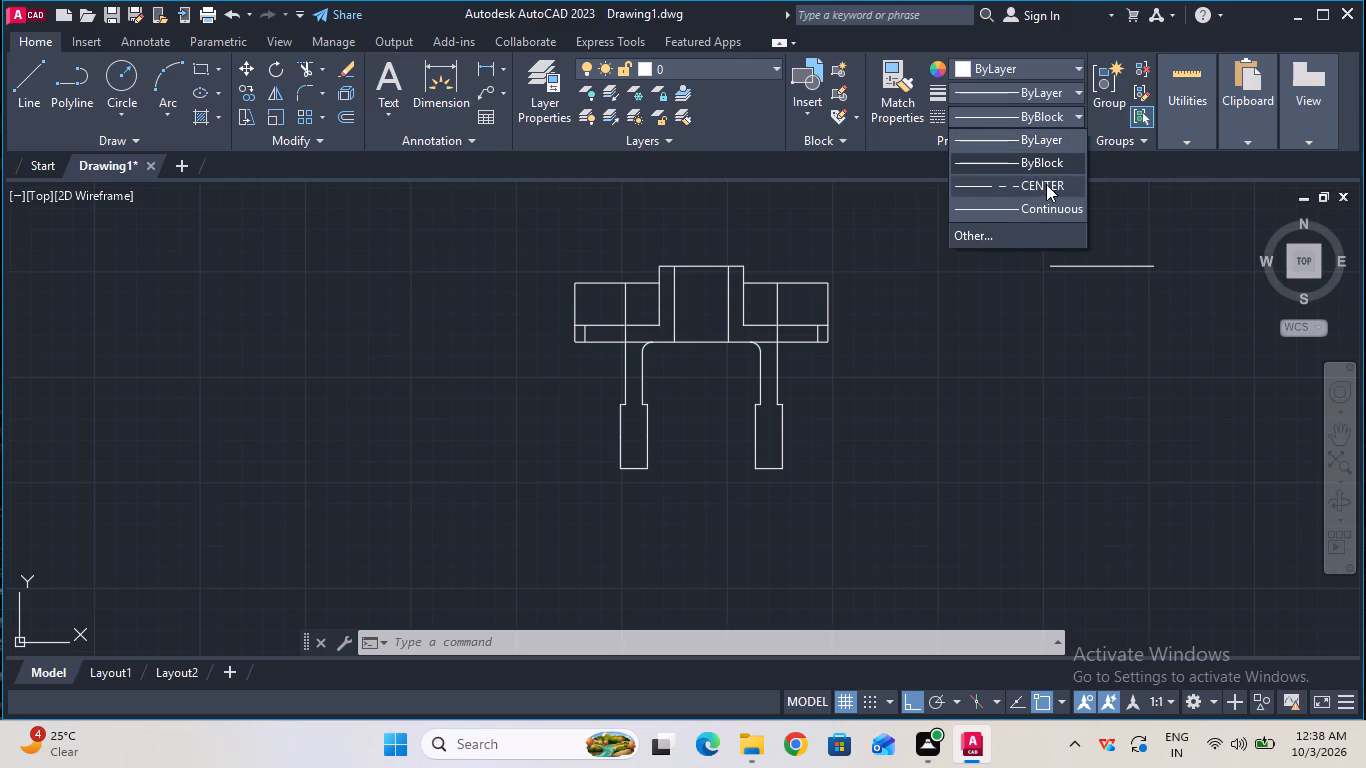
{"action": "left_click", "coordinate": [1046, 186]}
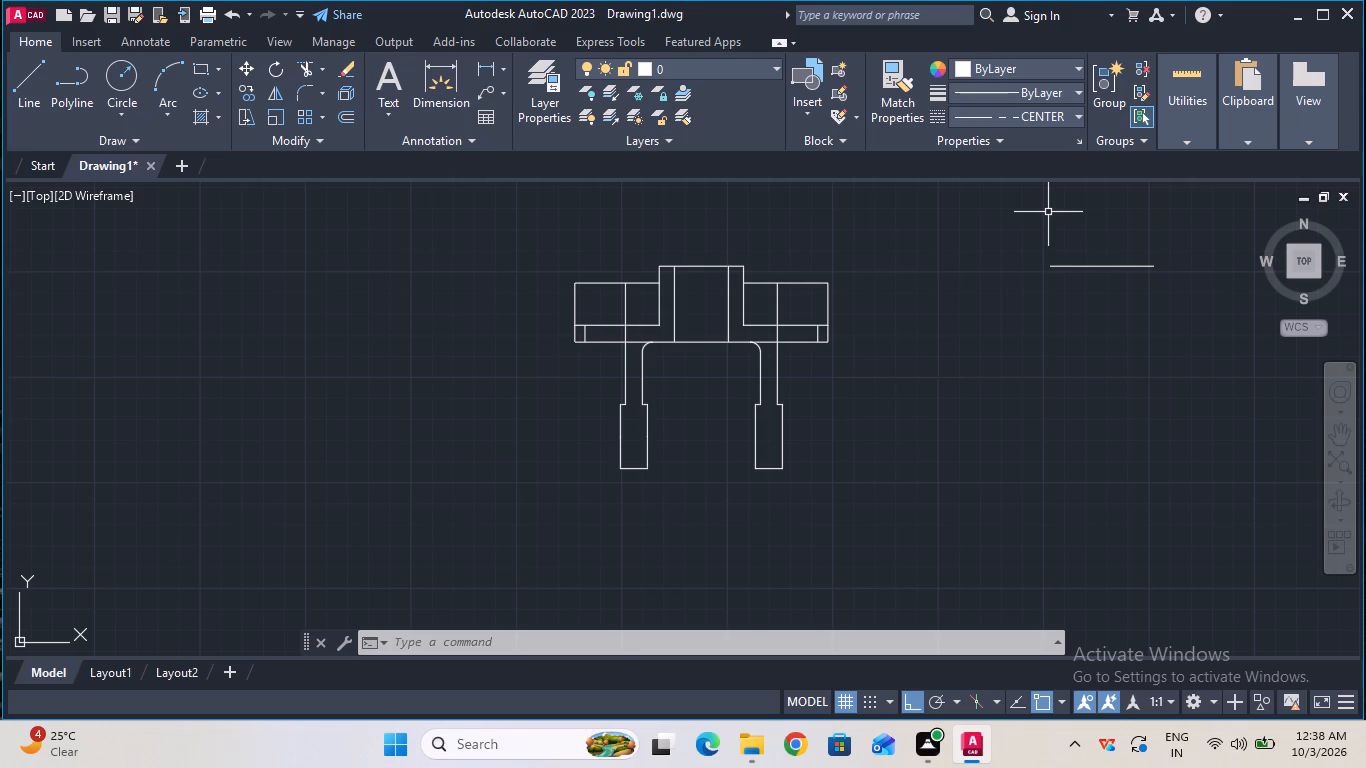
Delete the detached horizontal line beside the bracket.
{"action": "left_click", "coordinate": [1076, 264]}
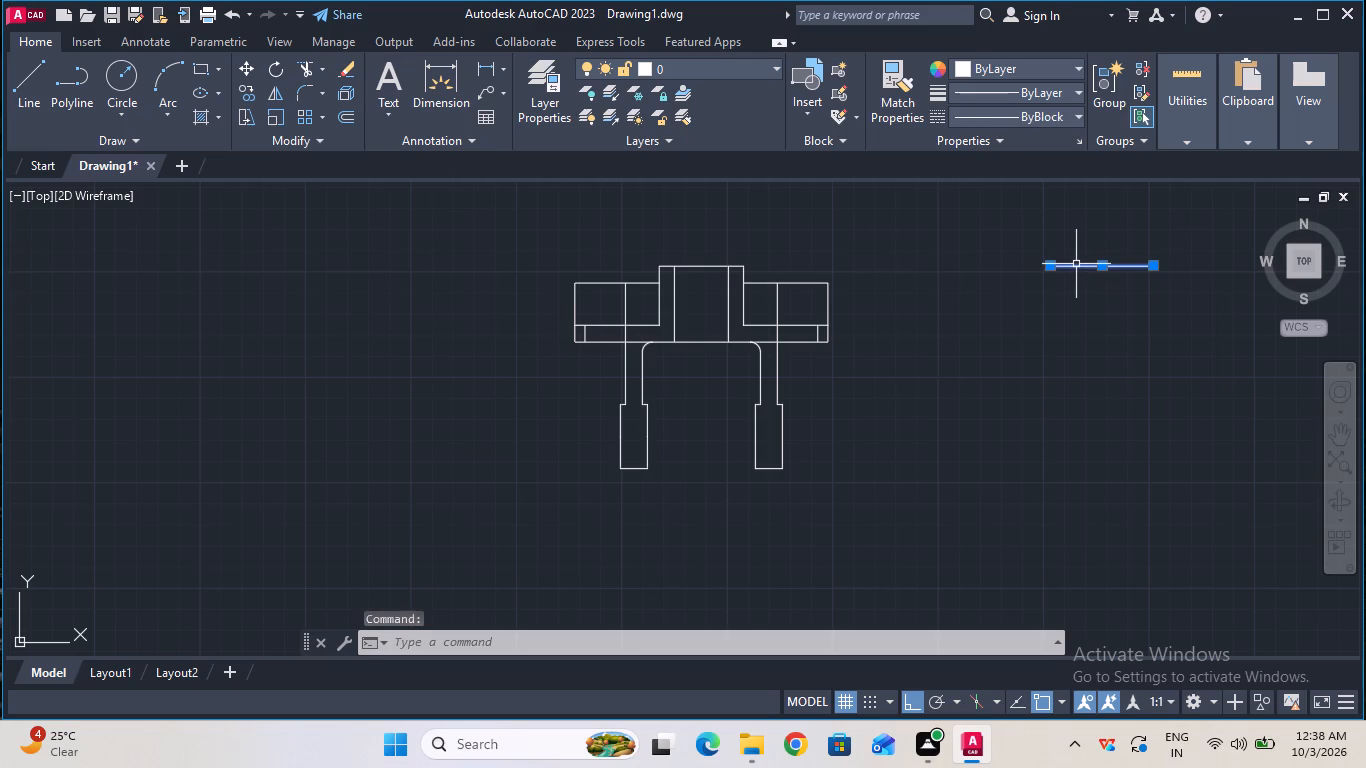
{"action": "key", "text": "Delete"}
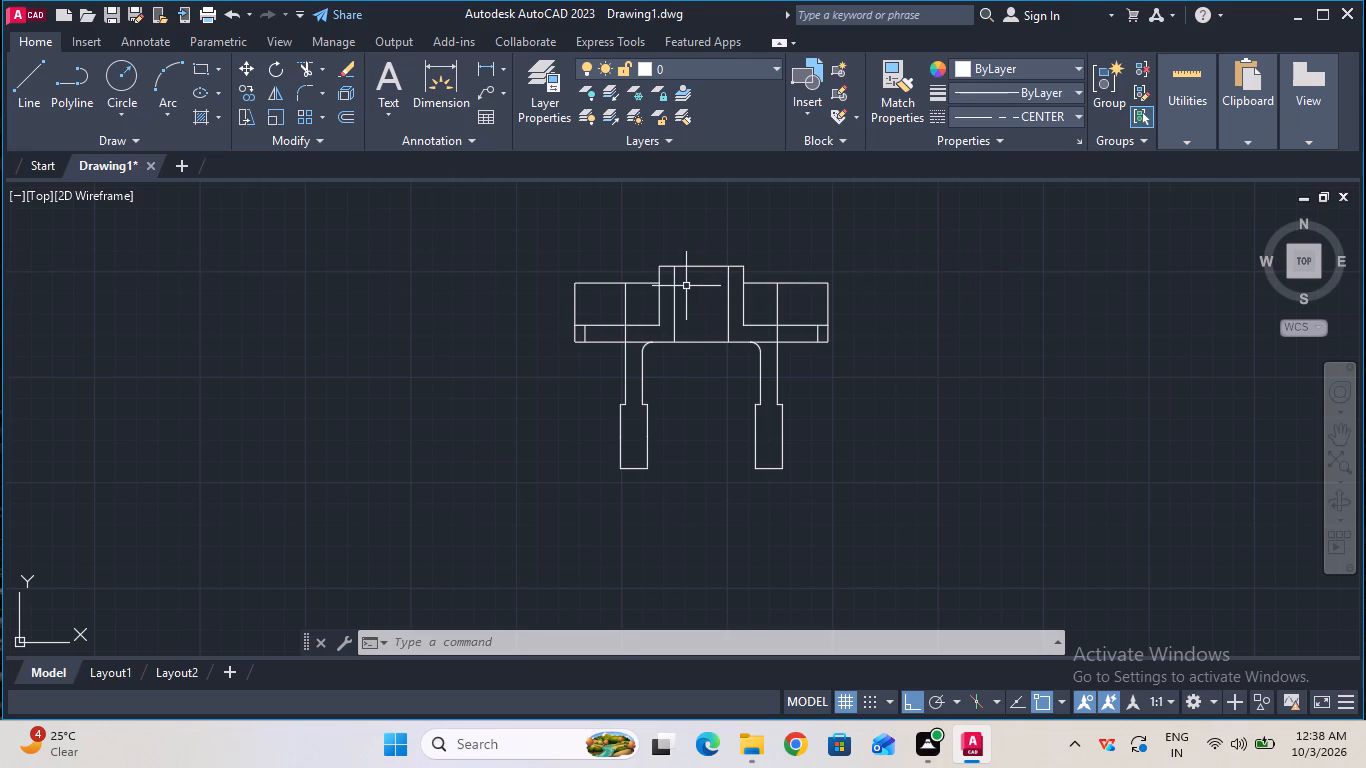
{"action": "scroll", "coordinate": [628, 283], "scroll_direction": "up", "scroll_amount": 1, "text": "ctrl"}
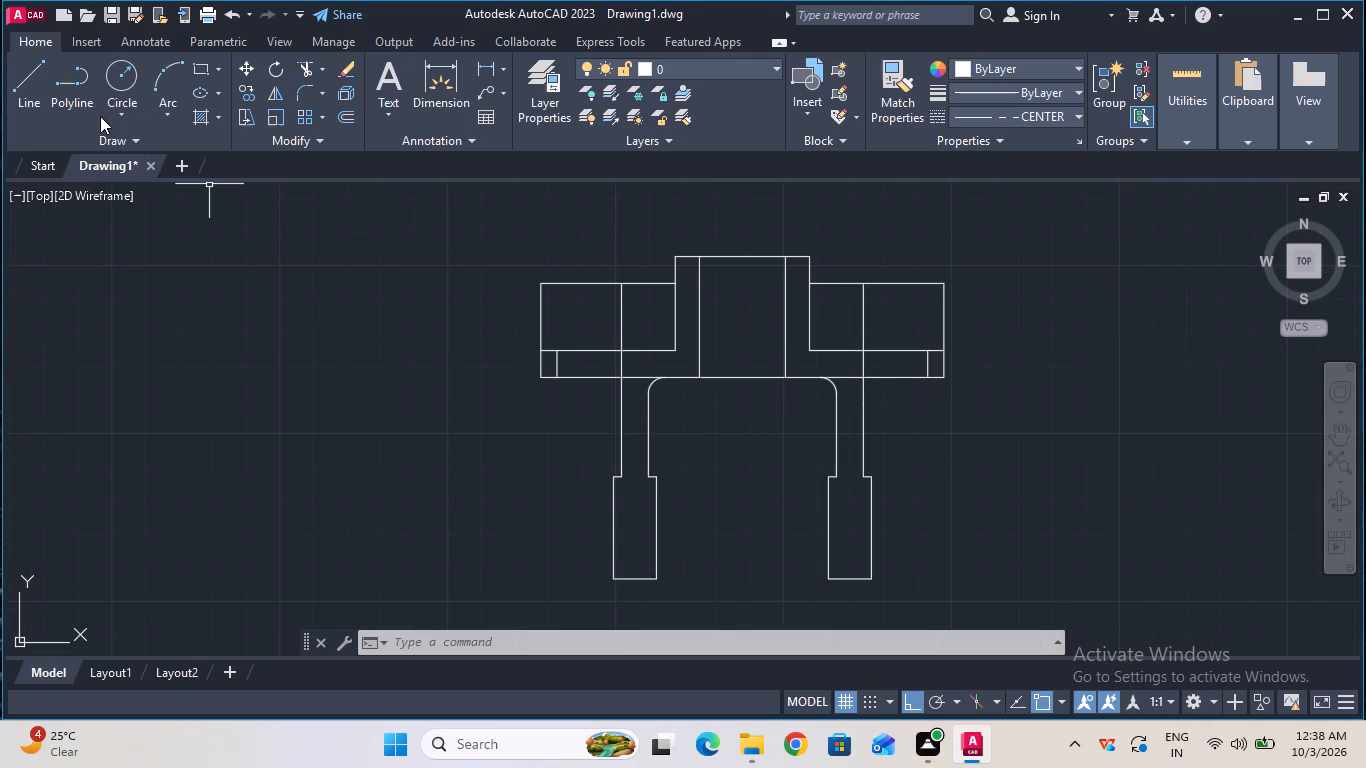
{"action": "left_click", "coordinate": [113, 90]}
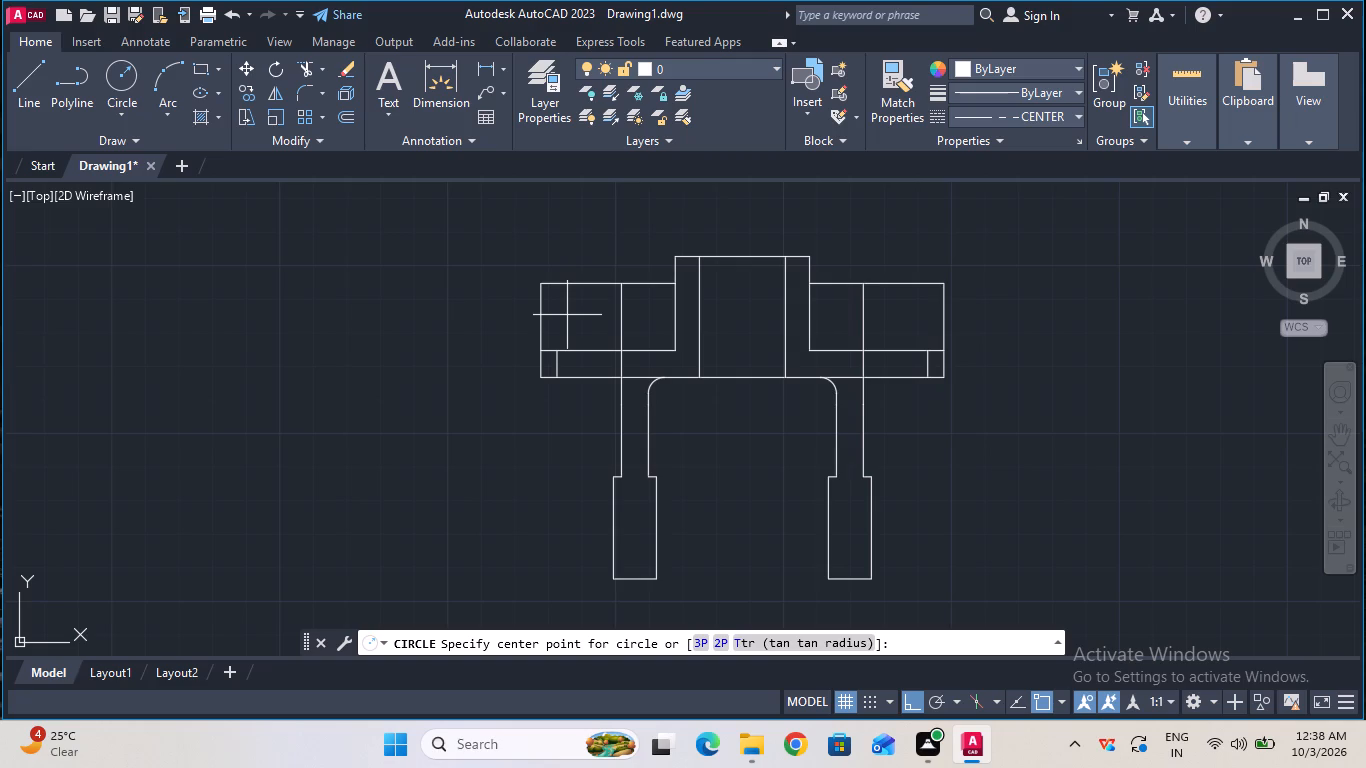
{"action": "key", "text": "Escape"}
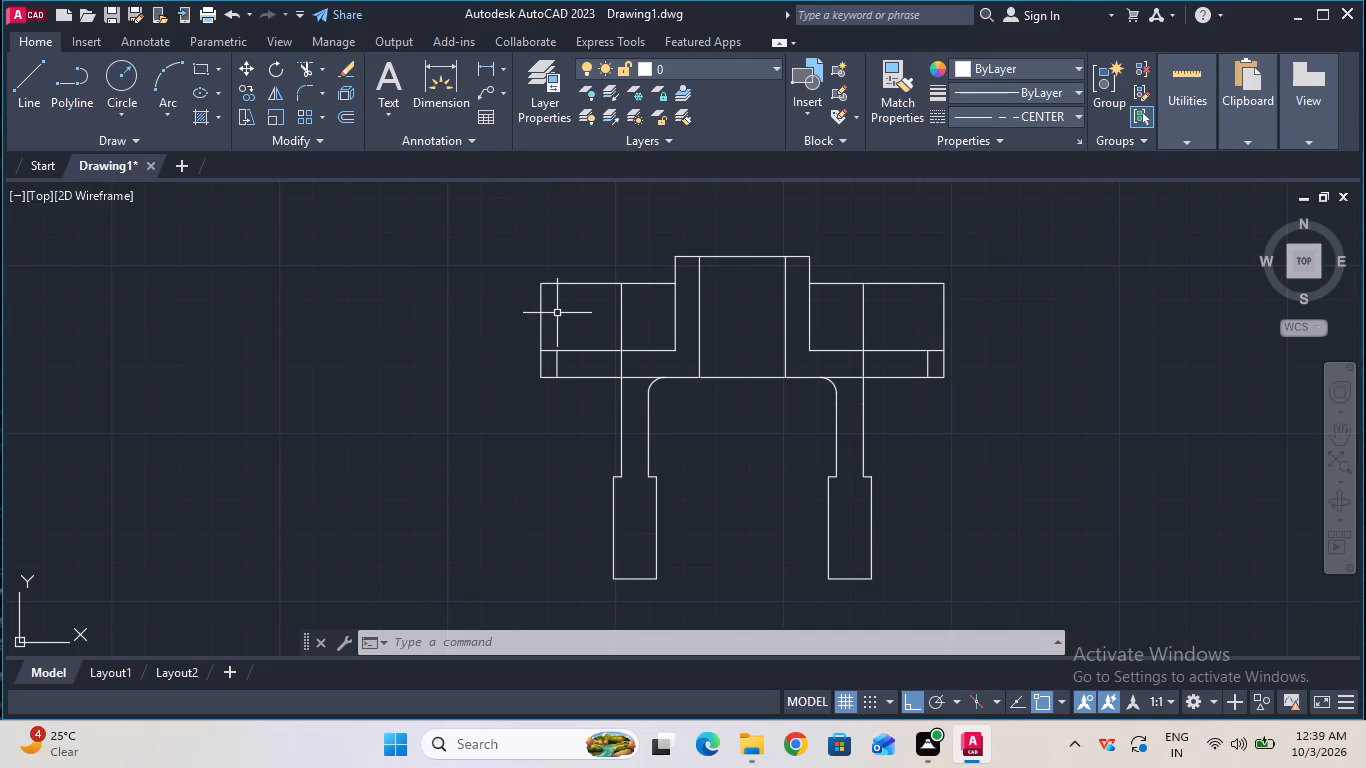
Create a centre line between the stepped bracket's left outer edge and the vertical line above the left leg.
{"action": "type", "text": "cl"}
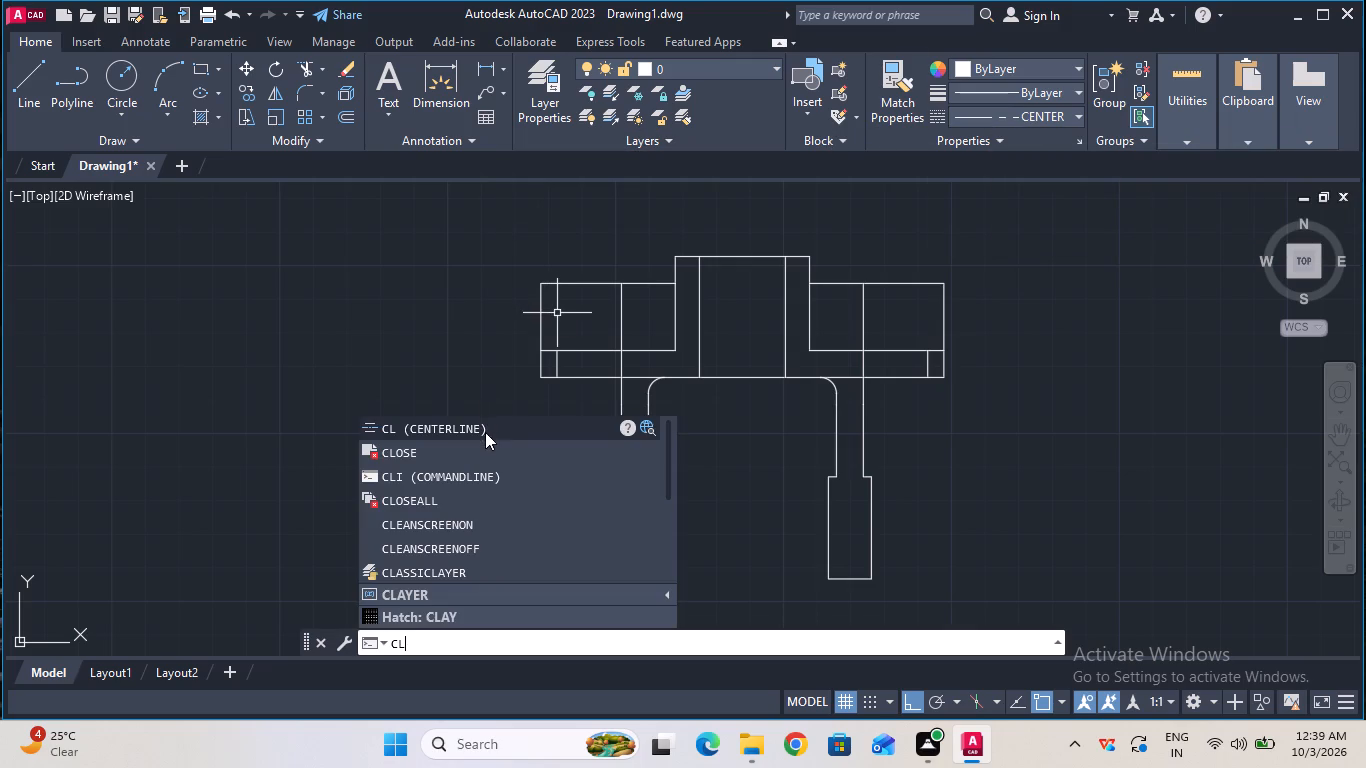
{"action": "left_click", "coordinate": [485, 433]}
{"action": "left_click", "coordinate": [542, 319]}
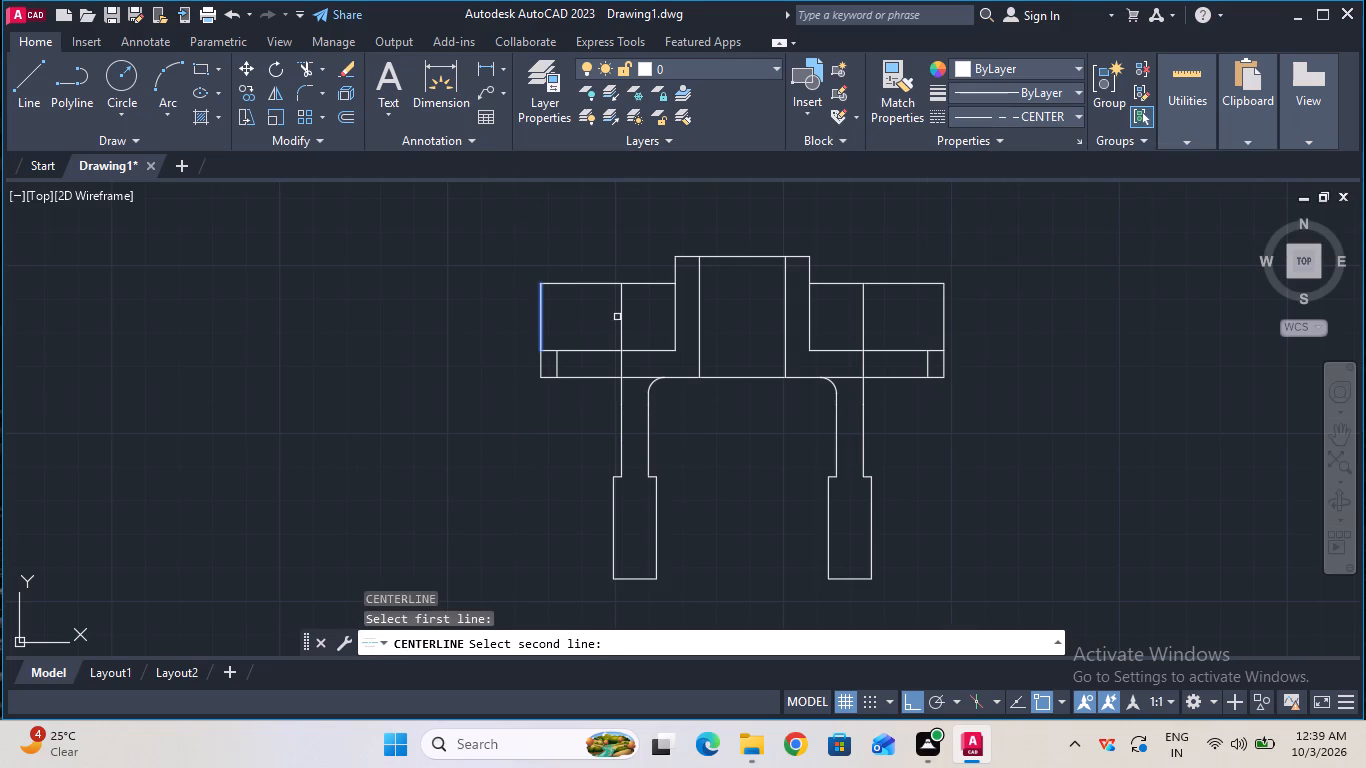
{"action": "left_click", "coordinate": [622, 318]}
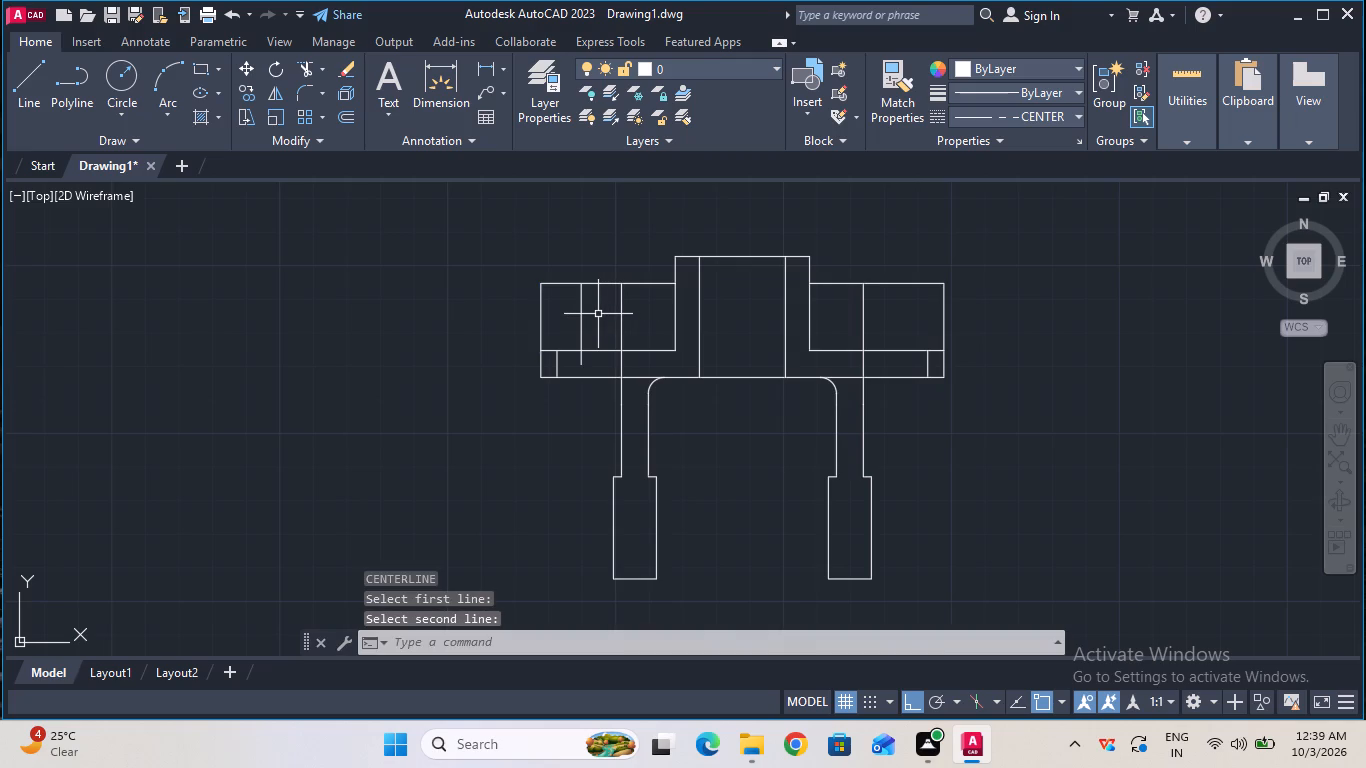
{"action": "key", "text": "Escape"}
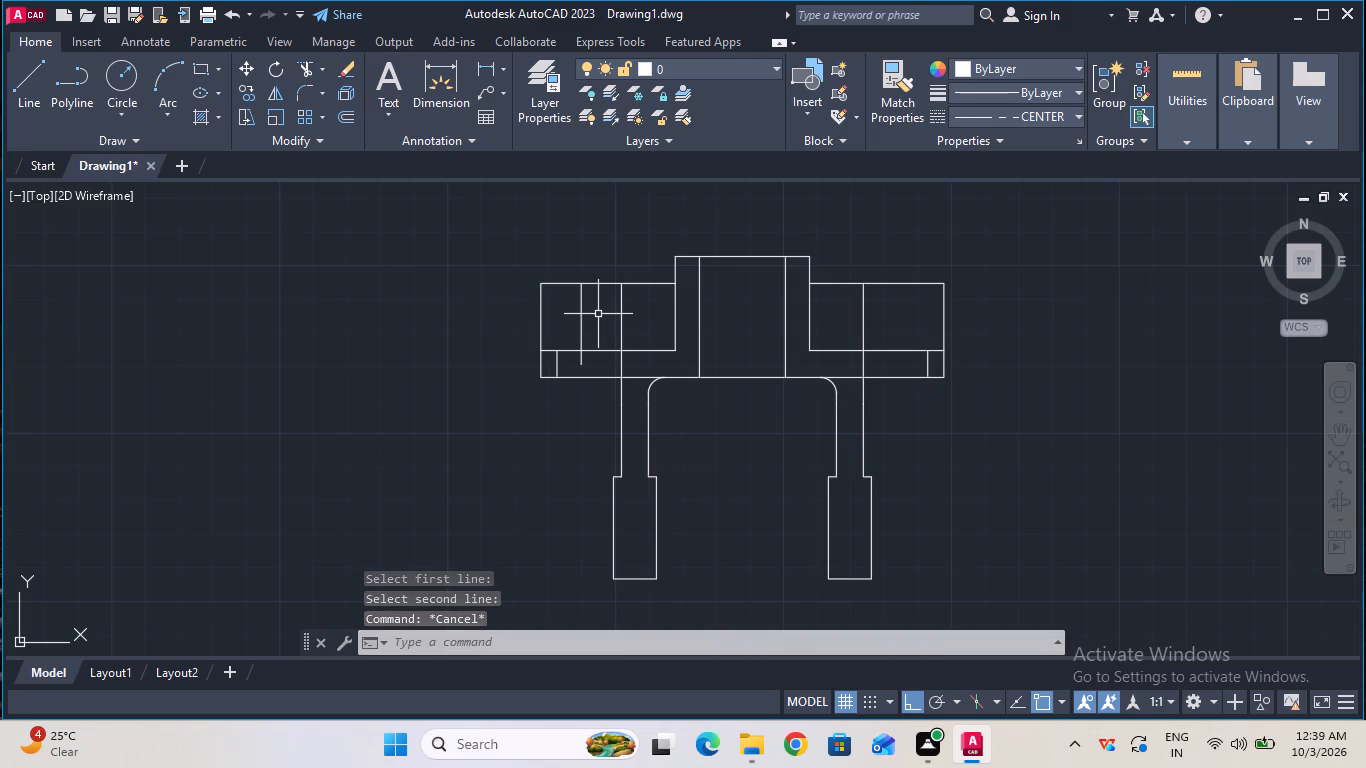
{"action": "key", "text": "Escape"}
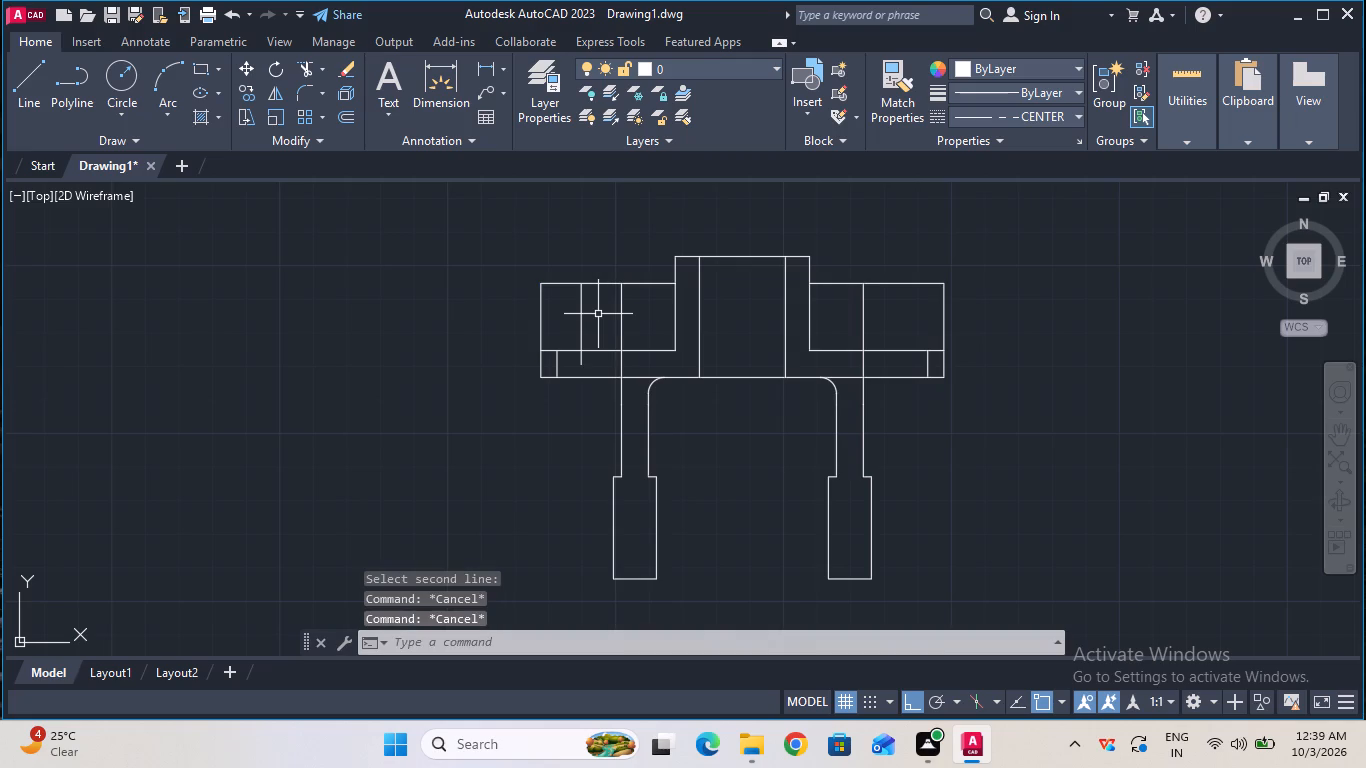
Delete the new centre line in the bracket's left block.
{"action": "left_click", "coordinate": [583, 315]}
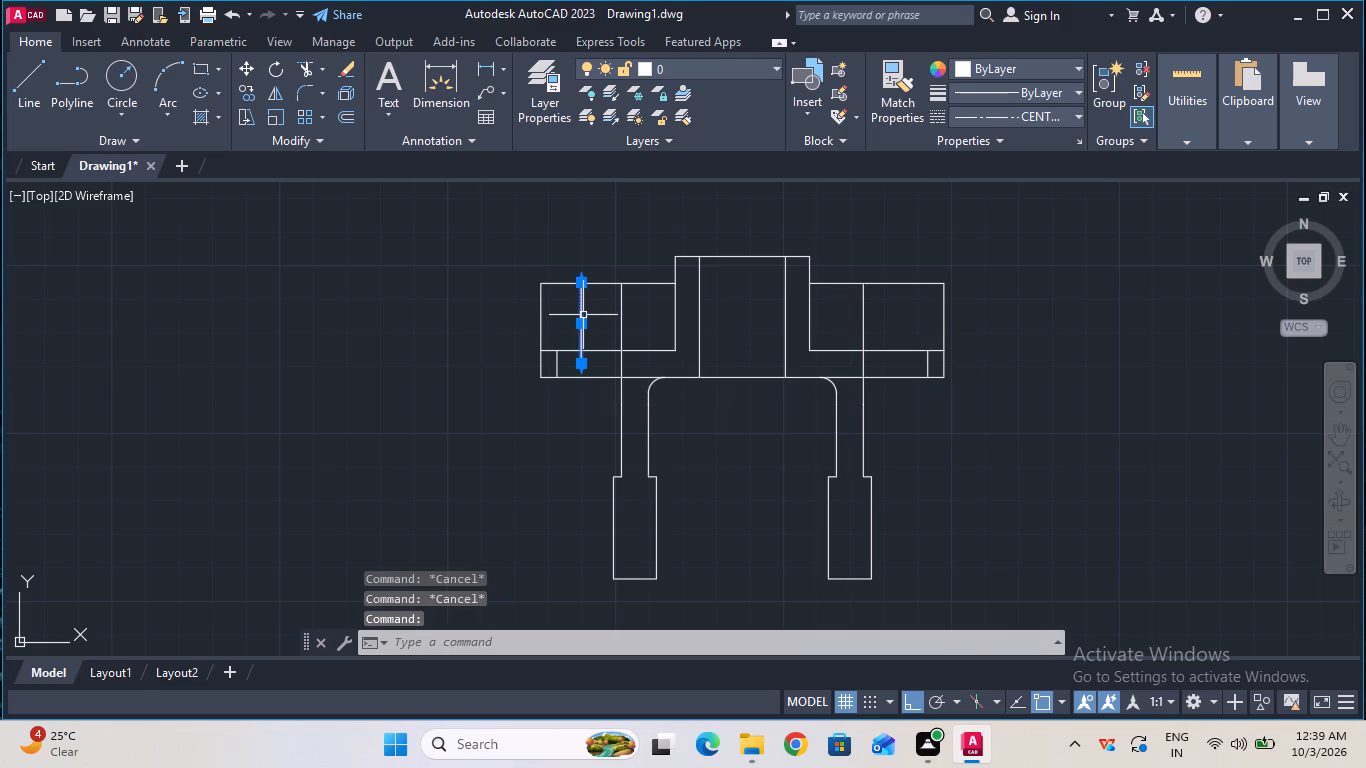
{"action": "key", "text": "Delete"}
In the view with the concentric circles, measure the height of the fillet beneath the flange's left end.
{"action": "left_click", "coordinate": [1333, 438]}
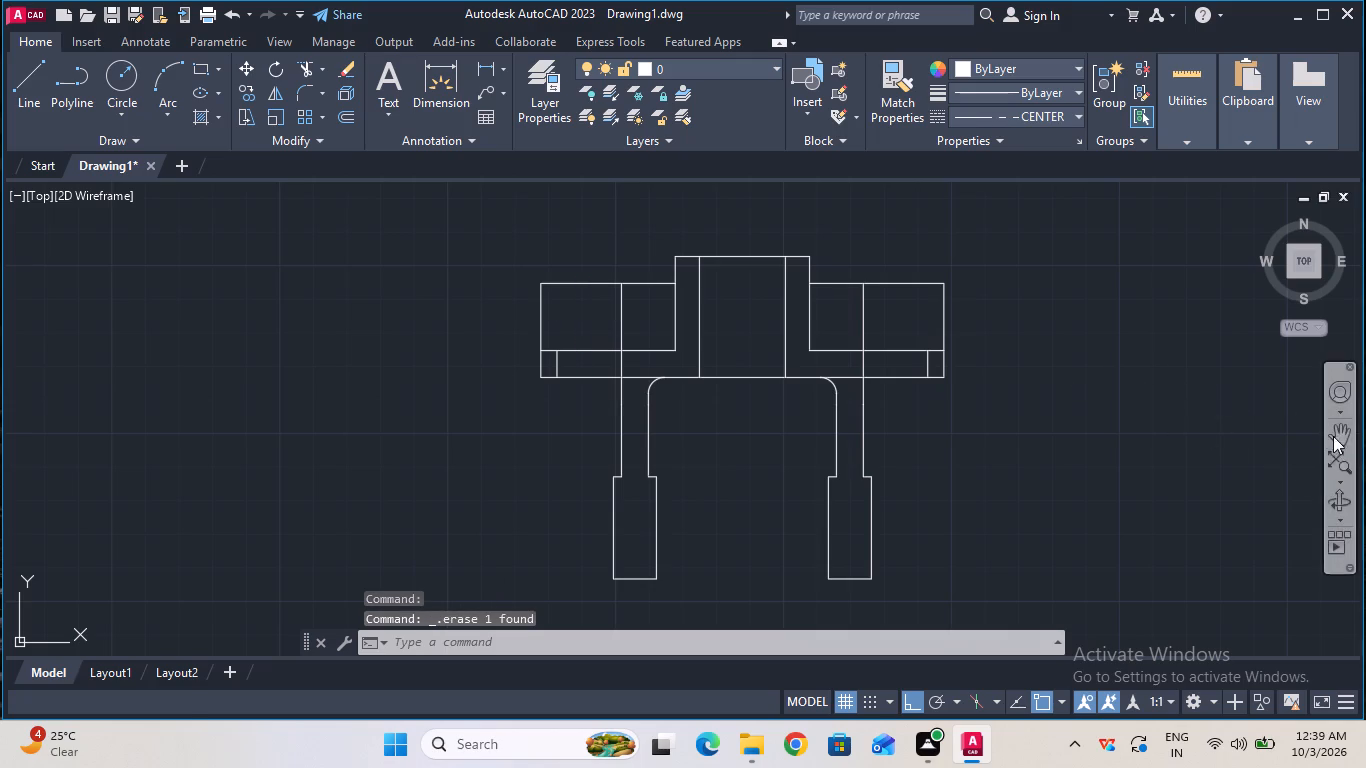
{"action": "left_click_drag", "start_coordinate": [976, 330], "coordinate": [1015, 693]}
{"action": "left_click_drag", "start_coordinate": [871, 446], "coordinate": [900, 577]}
{"action": "key", "text": "Escape"}
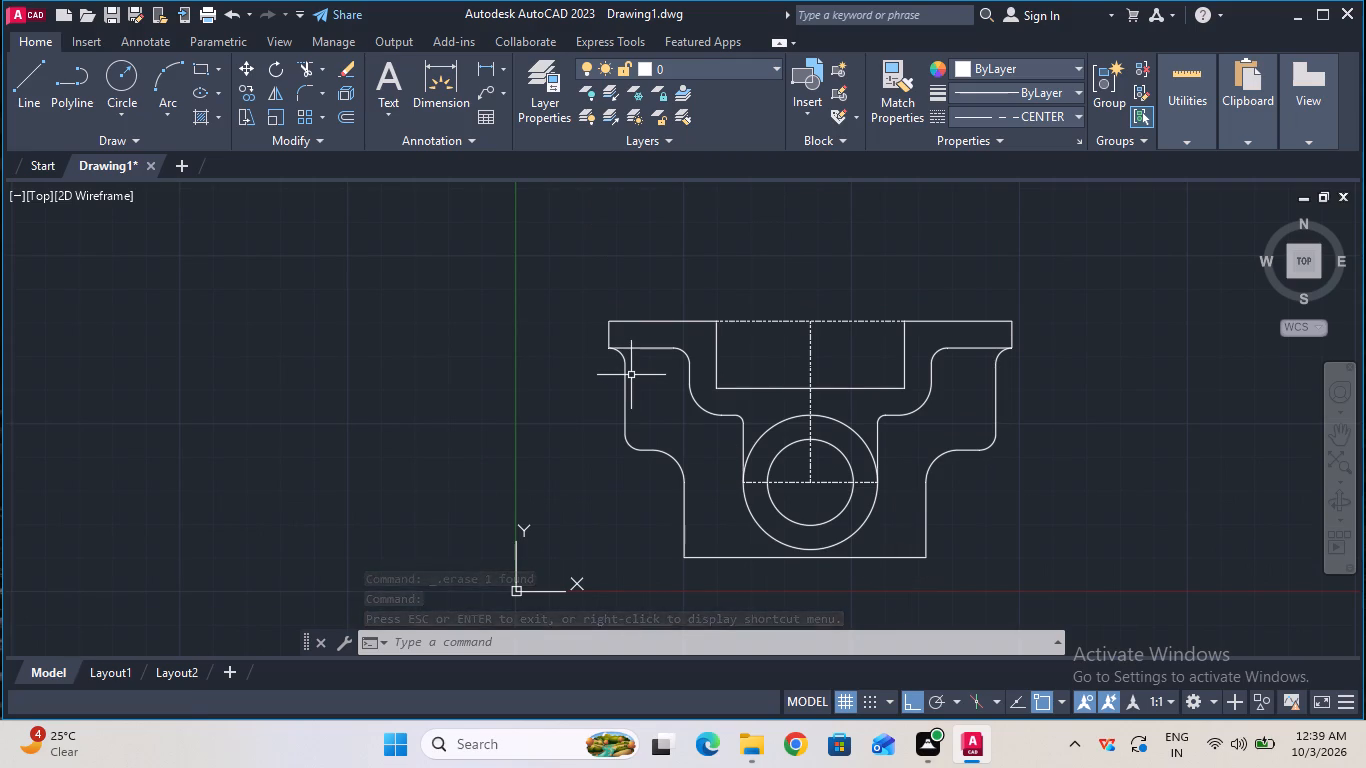
{"action": "scroll", "coordinate": [622, 379], "scroll_direction": "up", "scroll_amount": 2, "text": "ctrl"}
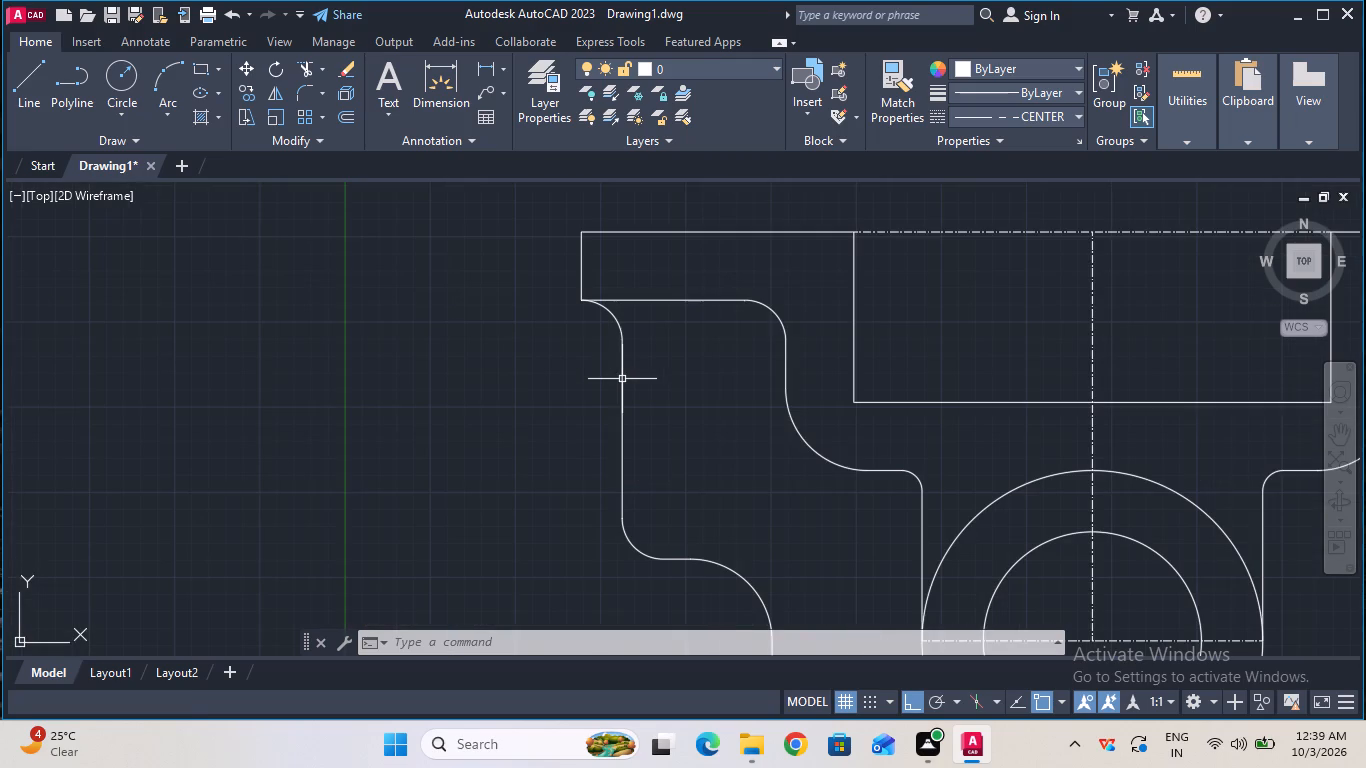
{"action": "left_click", "coordinate": [490, 66]}
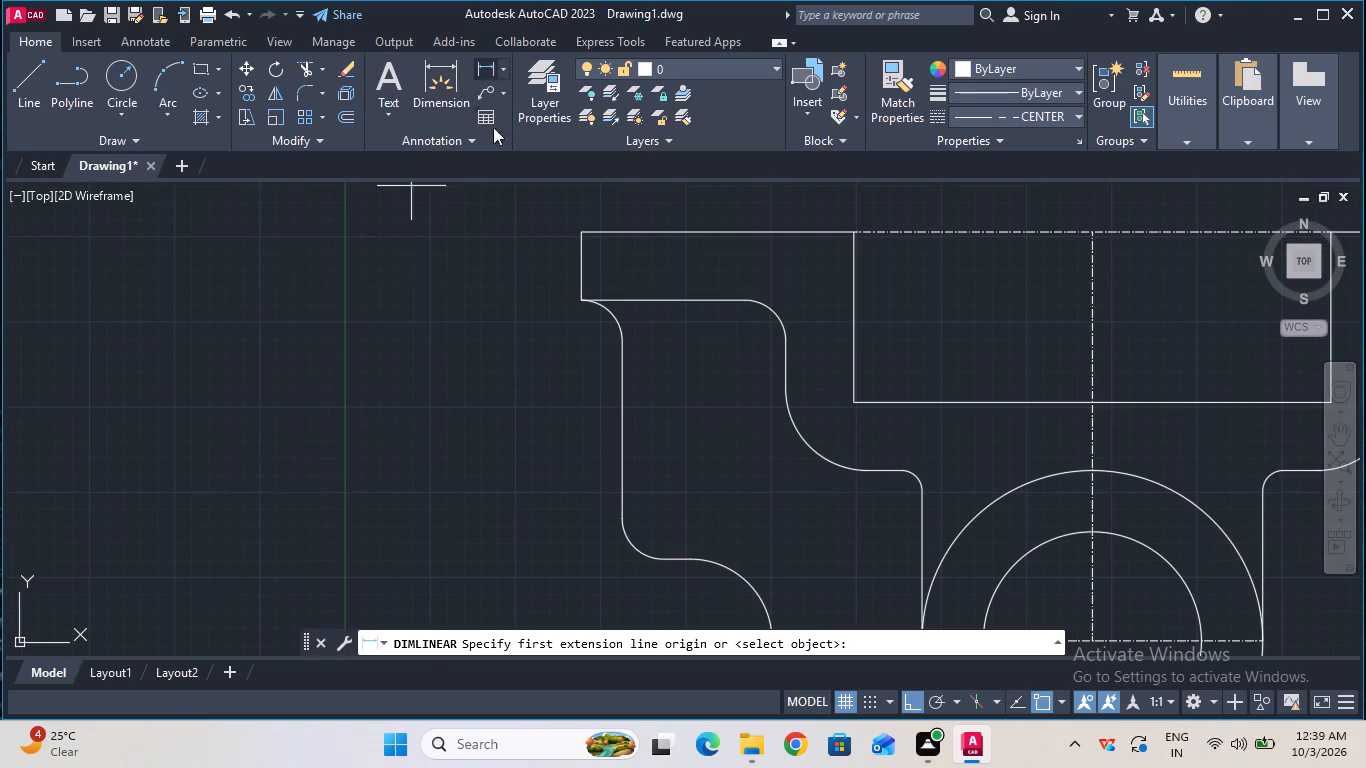
{"action": "left_click", "coordinate": [587, 300]}
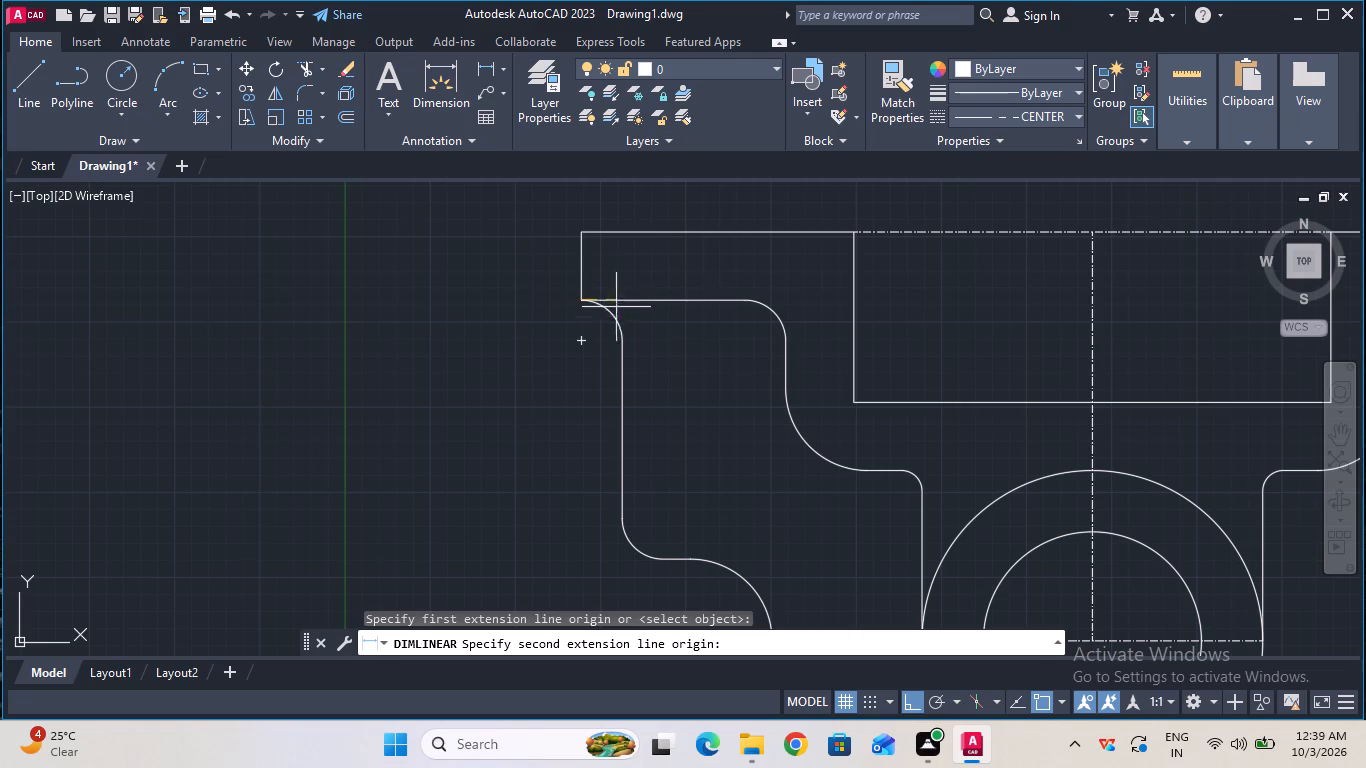
{"action": "left_click", "coordinate": [626, 336]}
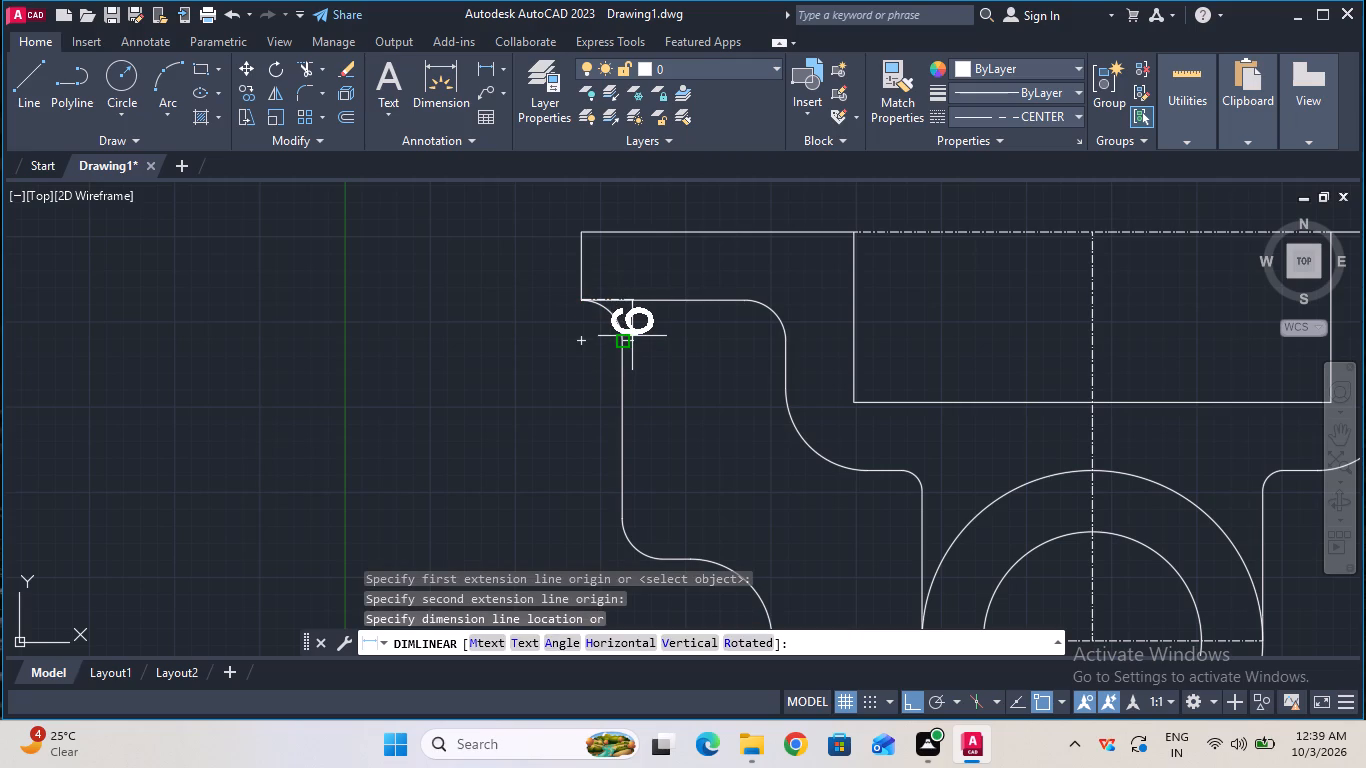
{"action": "key", "text": "Escape"}
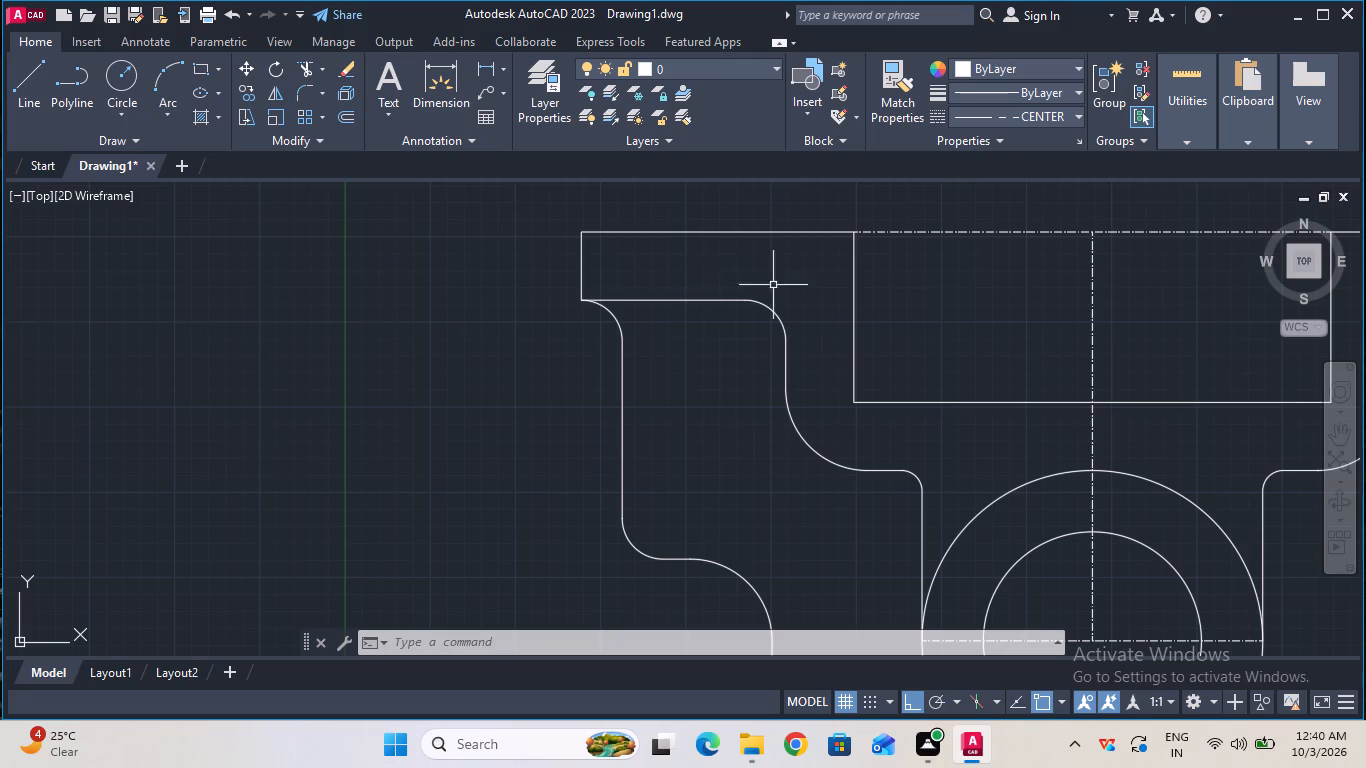
Measure the width of the rectangular recess between its two upper corners.
{"action": "scroll", "coordinate": [786, 284], "scroll_direction": "down", "scroll_amount": 1, "text": "ctrl"}
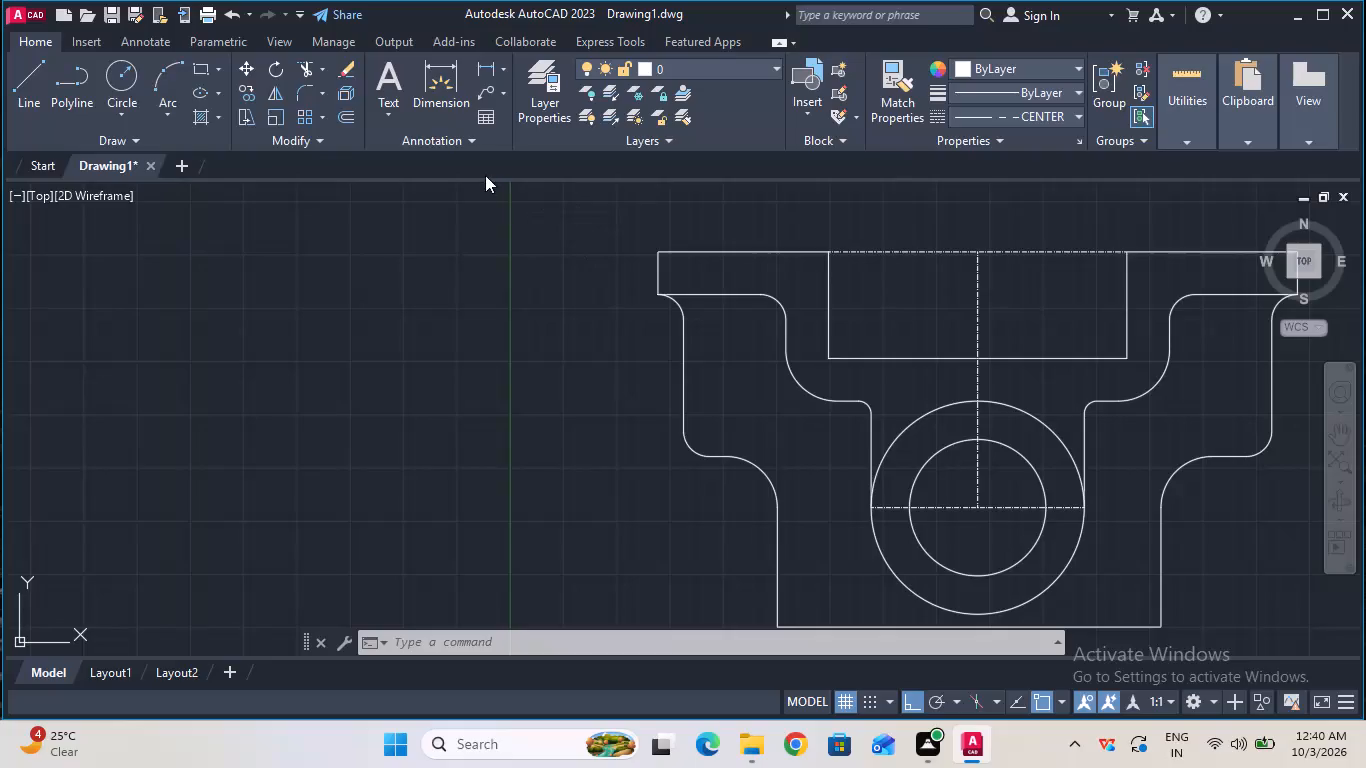
{"action": "left_click", "coordinate": [487, 75]}
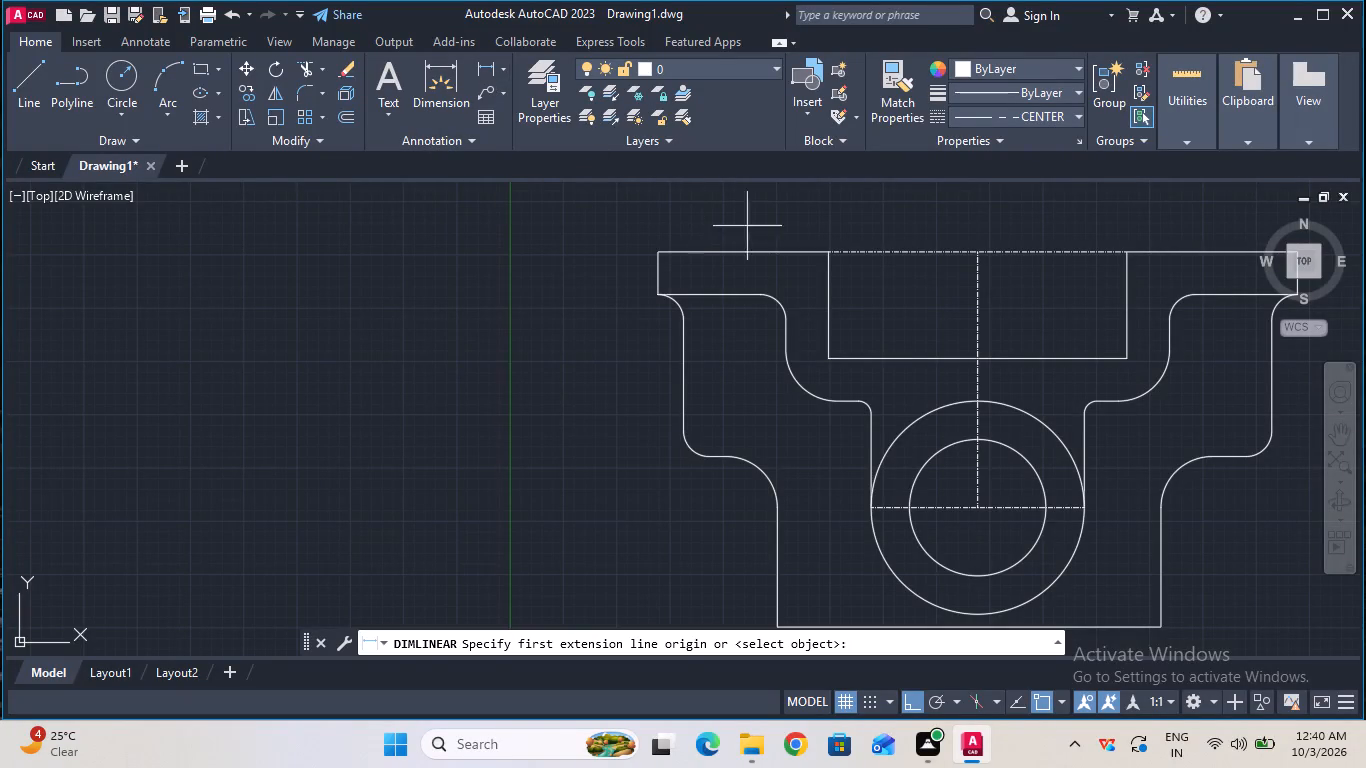
{"action": "left_click", "coordinate": [831, 252]}
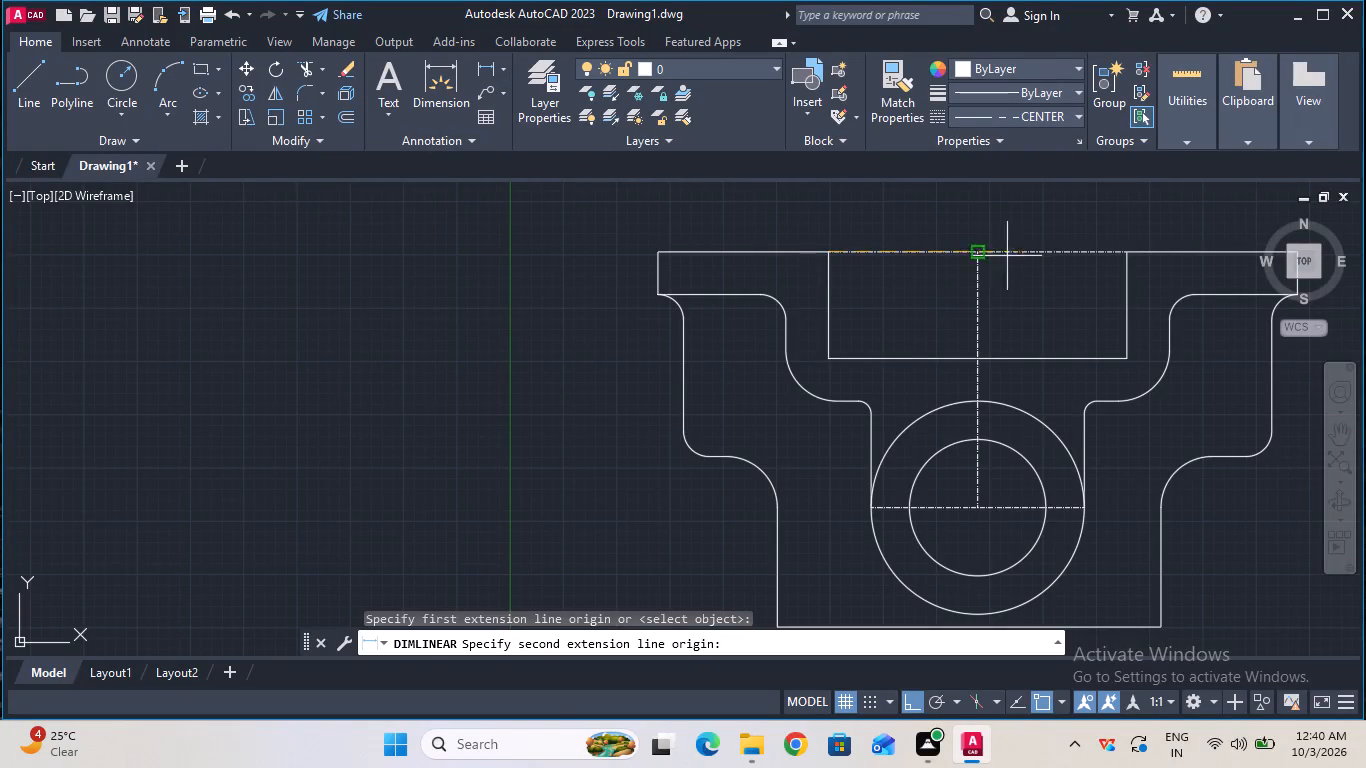
{"action": "left_click", "coordinate": [1128, 249]}
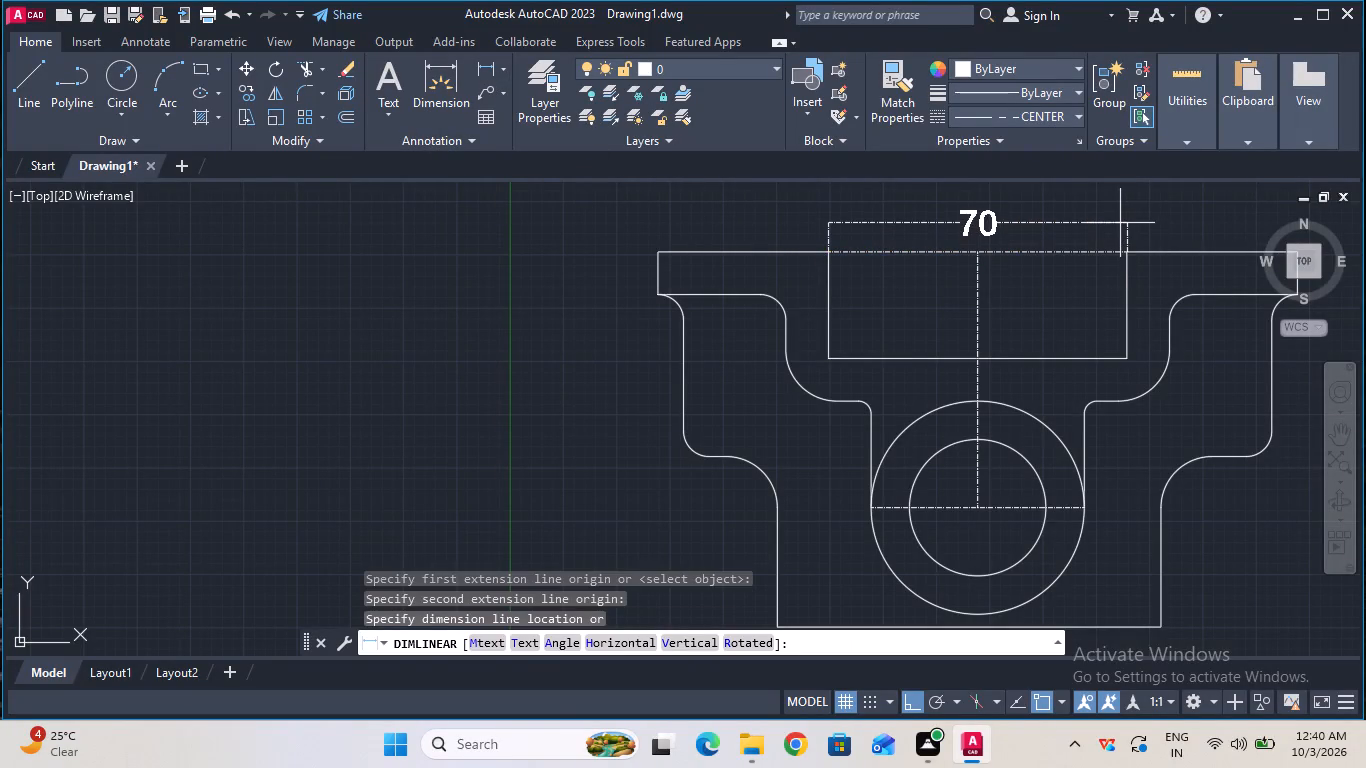
{"action": "key", "text": "Escape"}
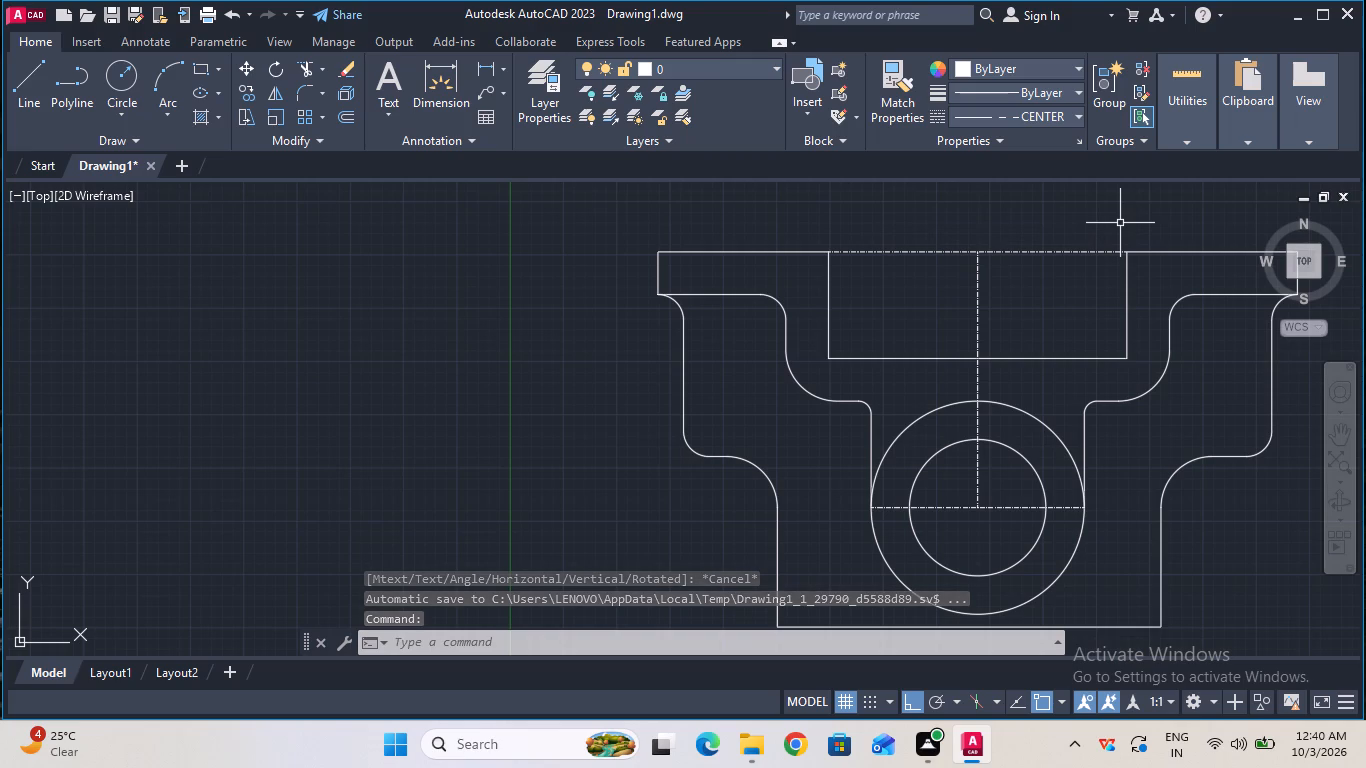
Offset the vertical centre line through the circles by 63 mm to both sides.
{"action": "left_click", "coordinate": [1336, 429]}
{"action": "left_click_drag", "start_coordinate": [1186, 347], "coordinate": [1145, 528]}
{"action": "key", "text": "Escape"}
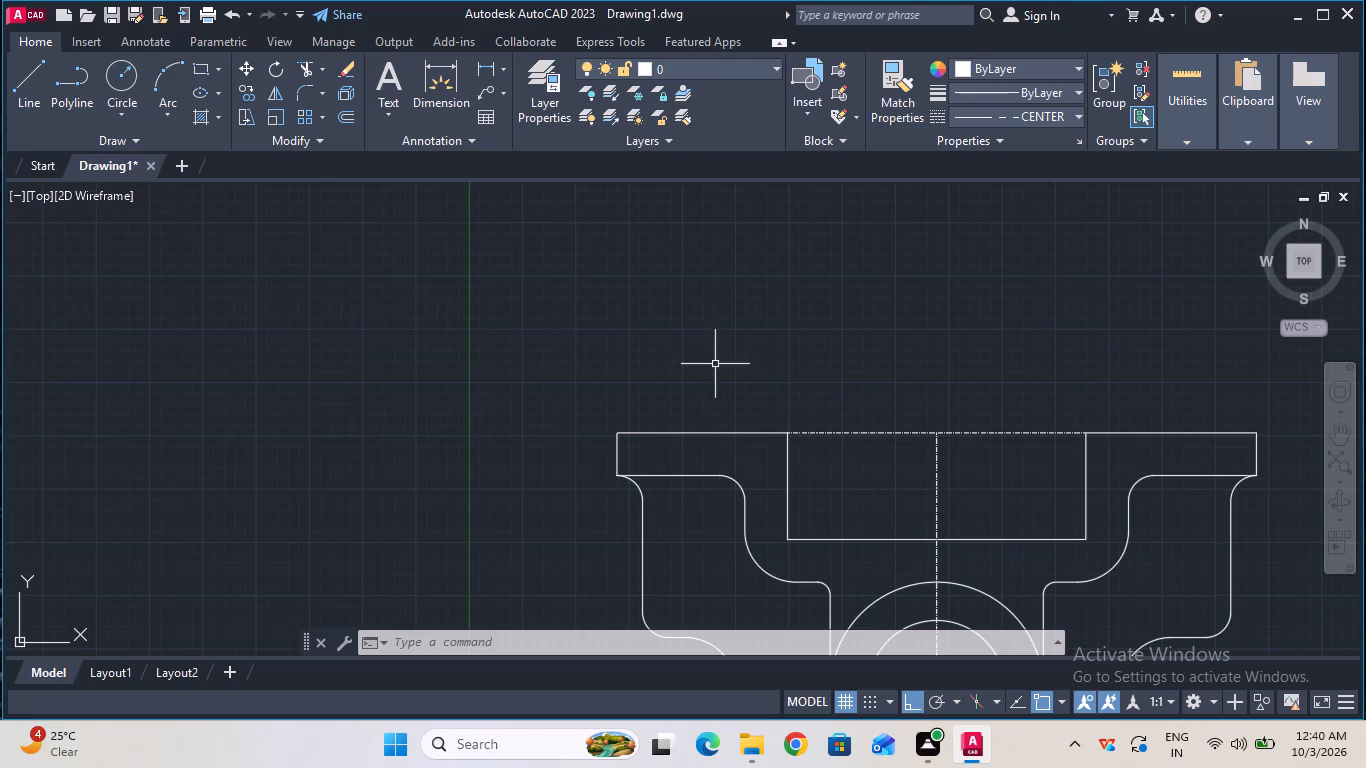
{"action": "double_click", "coordinate": [345, 114]}
{"action": "left_click", "coordinate": [934, 435]}
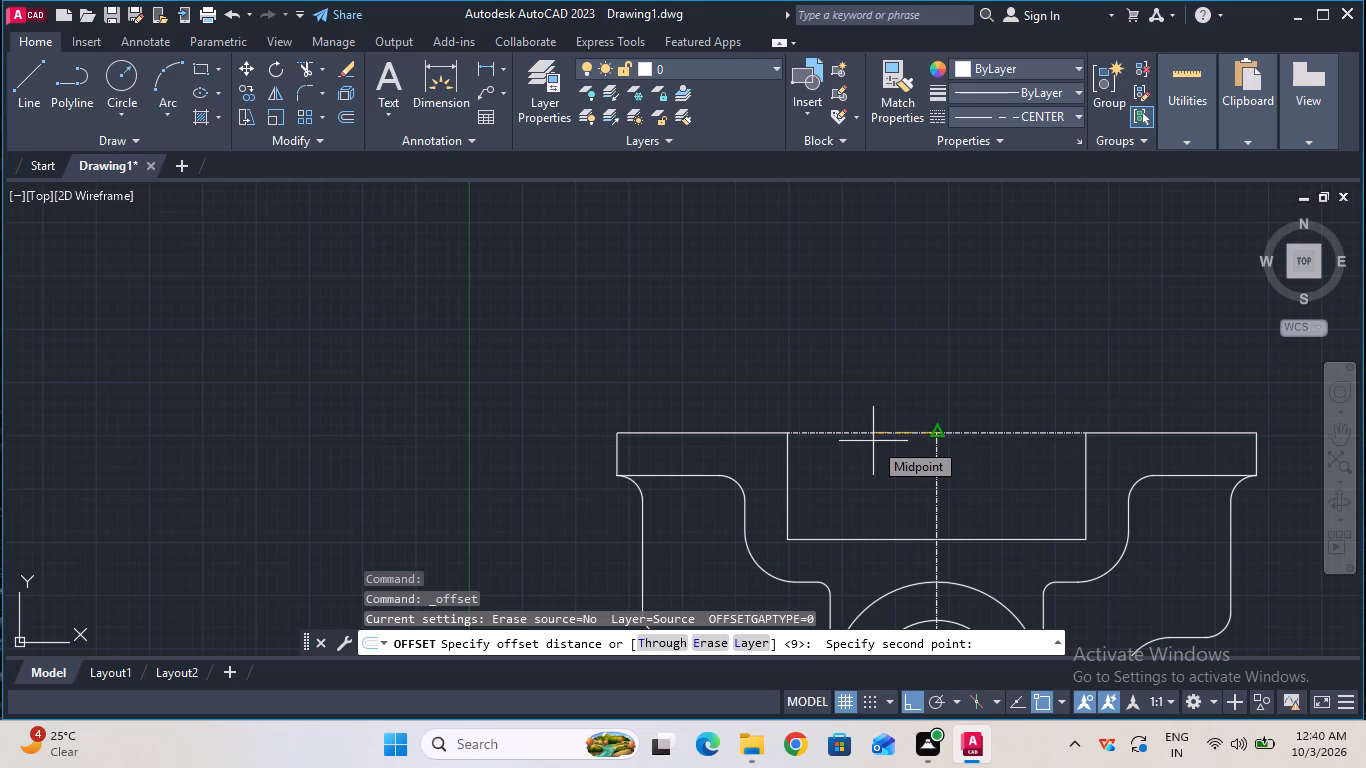
{"action": "key", "text": "6"}
{"action": "key", "text": "3"}
{"action": "key", "text": "Return"}
{"action": "left_click", "coordinate": [937, 452]}
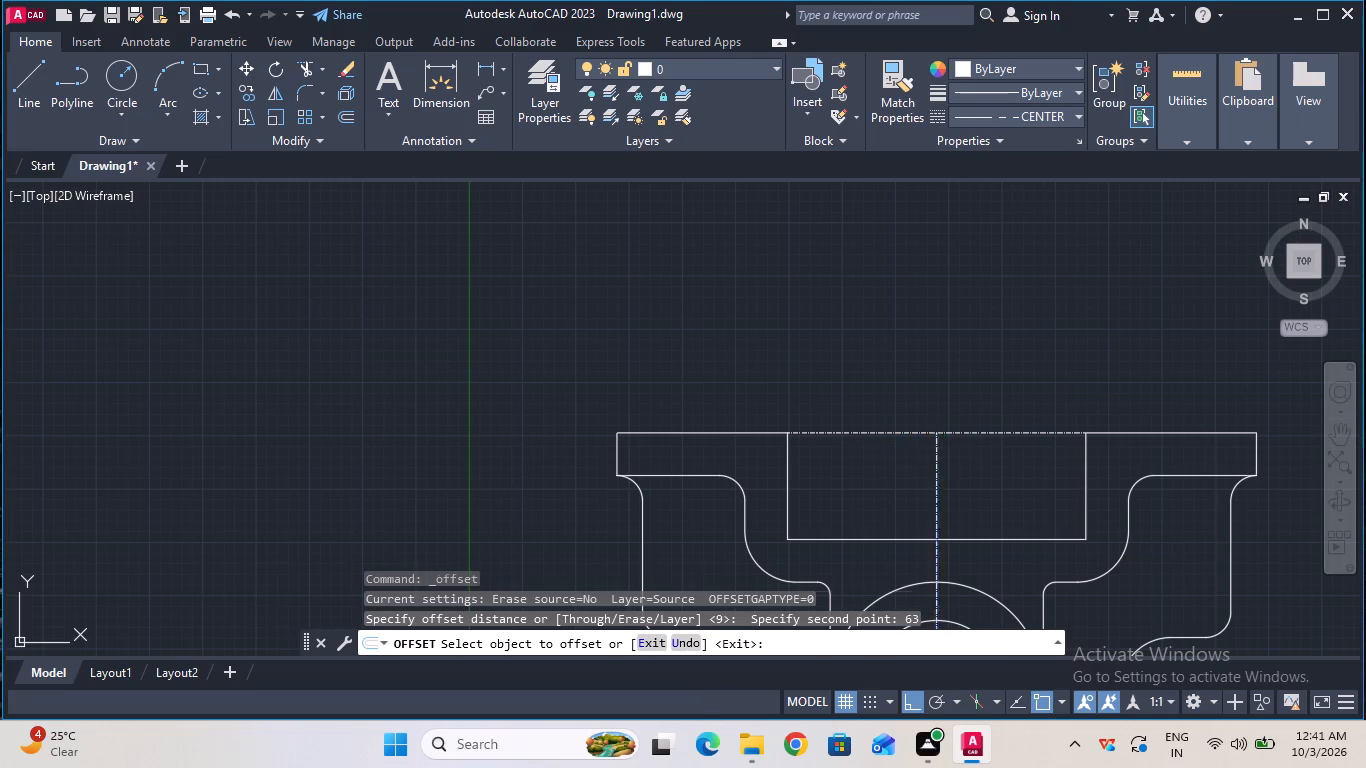
{"action": "left_click", "coordinate": [899, 452]}
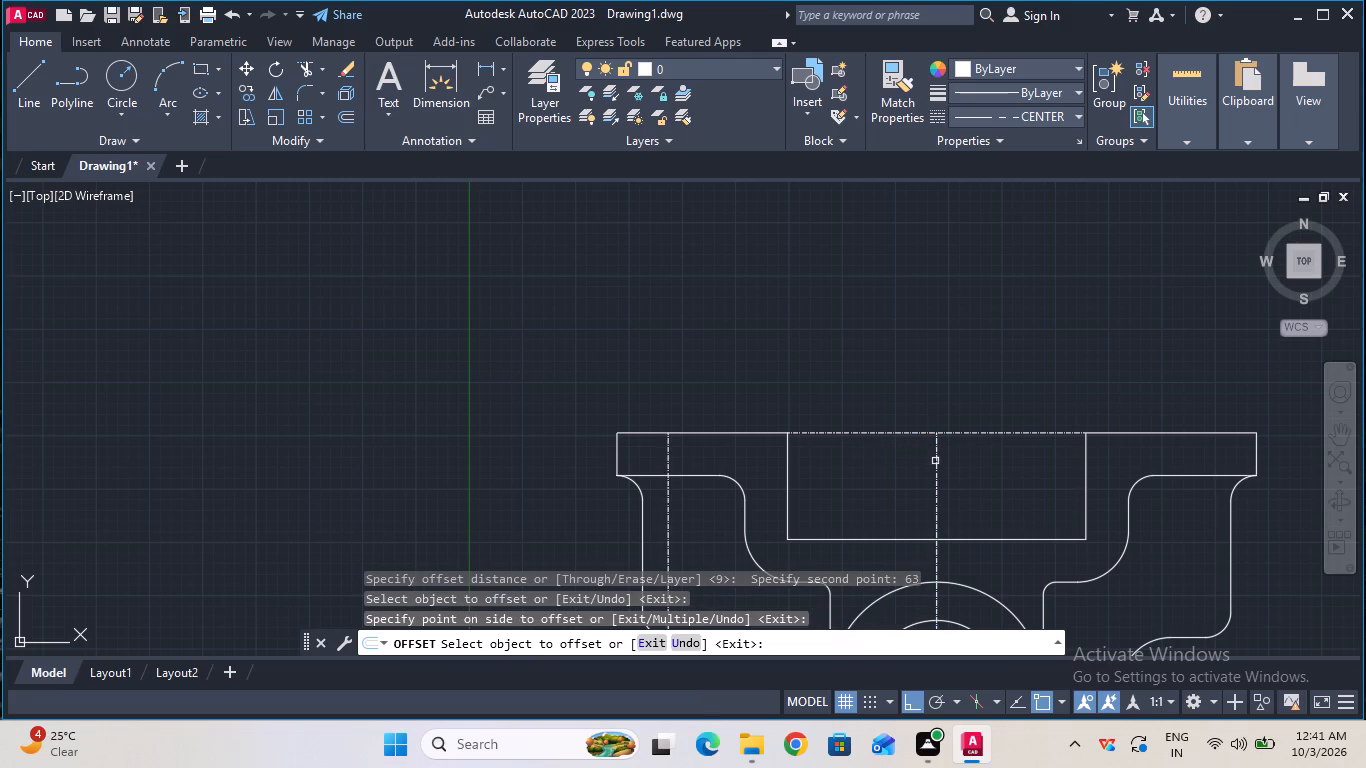
{"action": "left_click", "coordinate": [936, 461]}
{"action": "left_click", "coordinate": [1046, 469]}
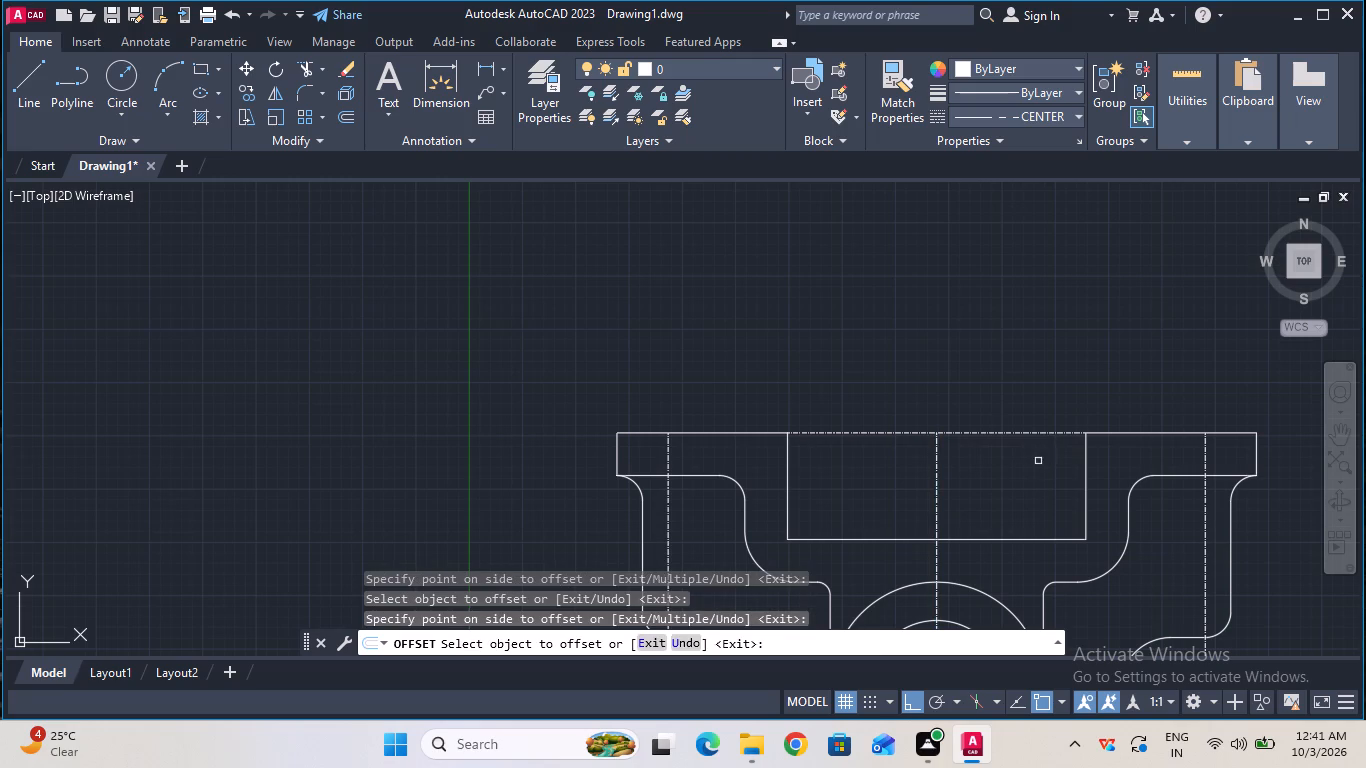
{"action": "key", "text": "Escape"}
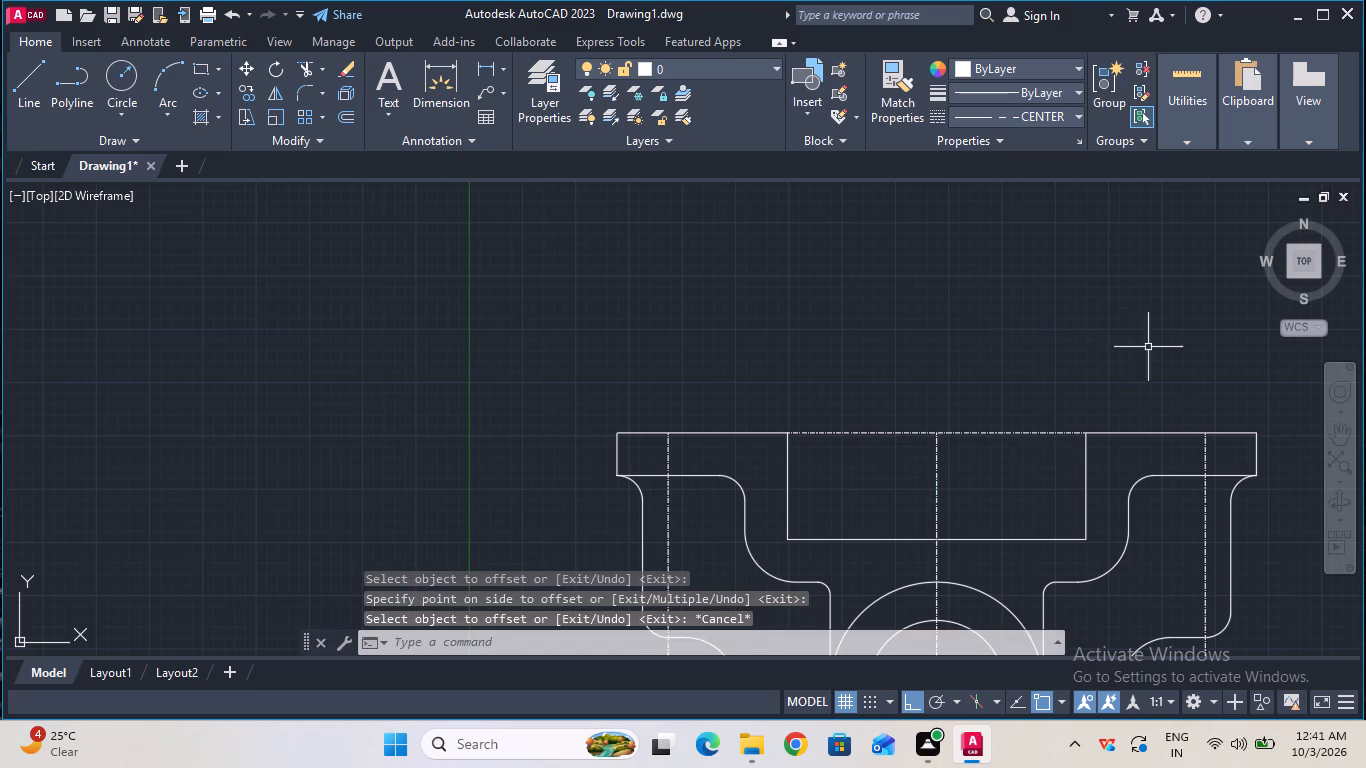
Trim both offset centre lines below the flange so they span only the flange thickness.
{"action": "left_click", "coordinate": [1338, 437]}
{"action": "left_click_drag", "start_coordinate": [1317, 502], "coordinate": [1315, 502]}
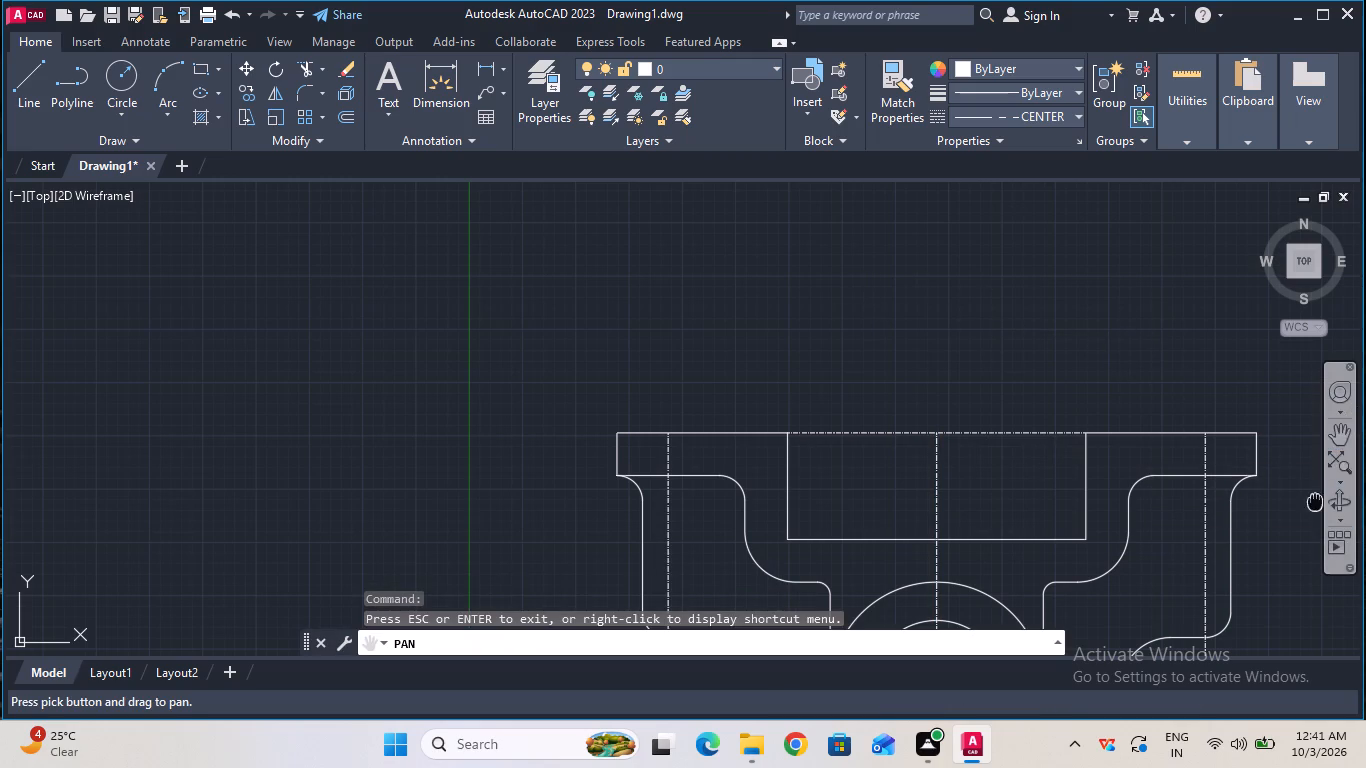
{"action": "left_click_drag", "start_coordinate": [1315, 502], "coordinate": [1258, 327]}
{"action": "key", "text": "Escape"}
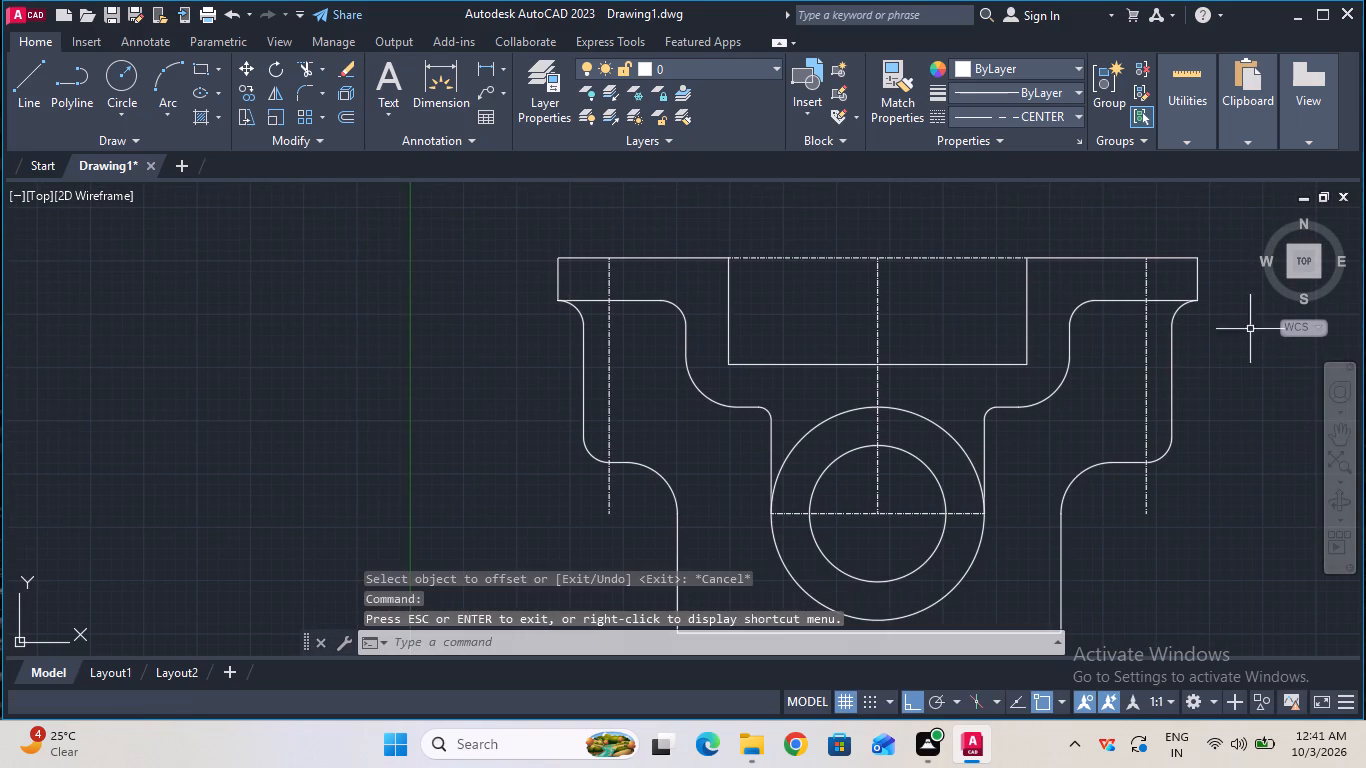
{"action": "left_click", "coordinate": [303, 78]}
{"action": "left_click", "coordinate": [610, 357]}
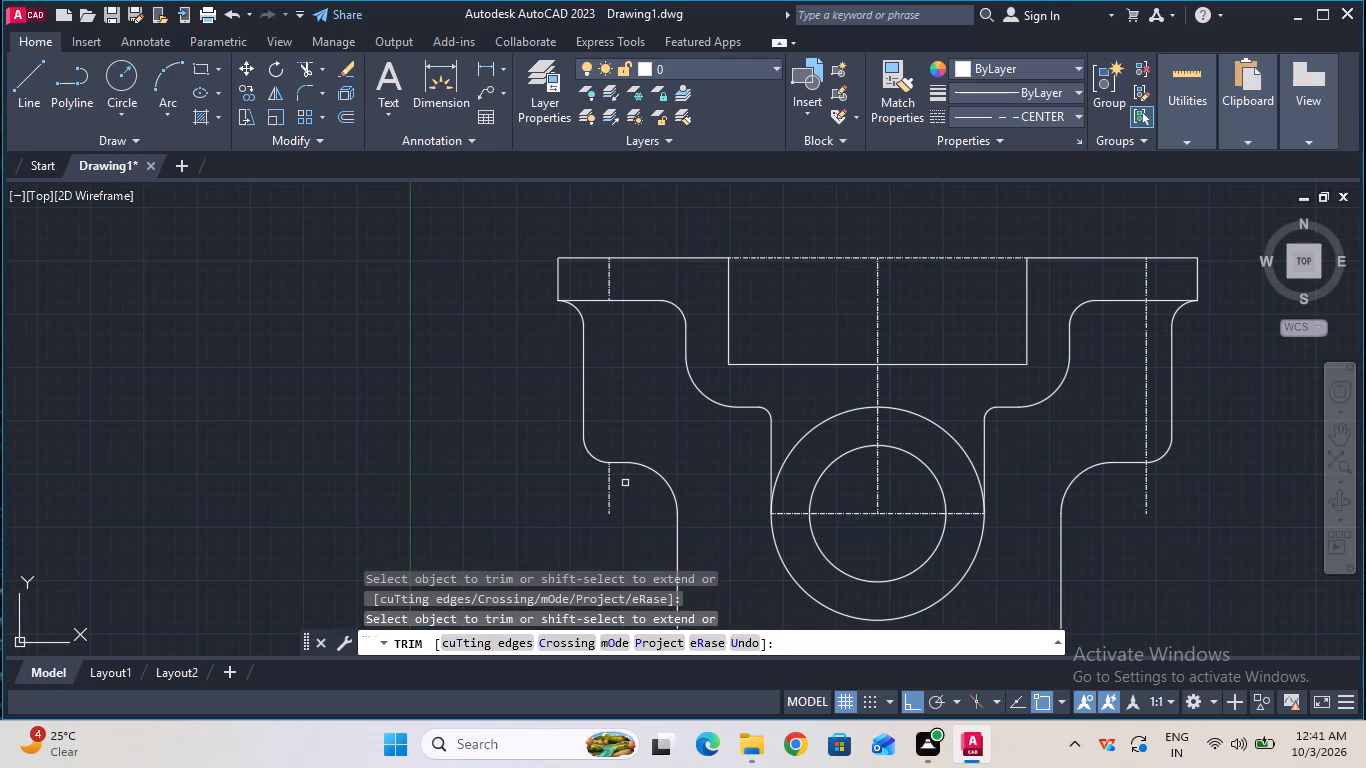
{"action": "left_click", "coordinate": [609, 487]}
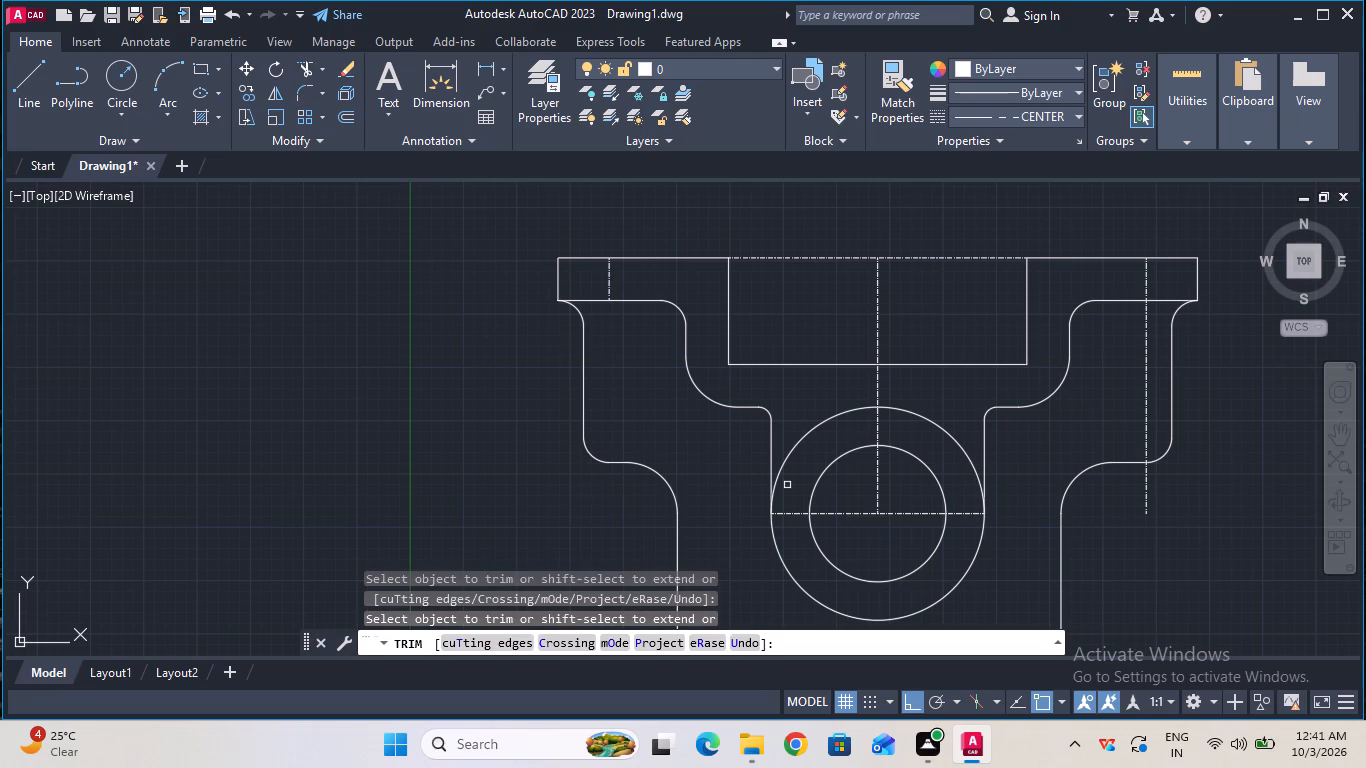
{"action": "left_click", "coordinate": [1148, 495]}
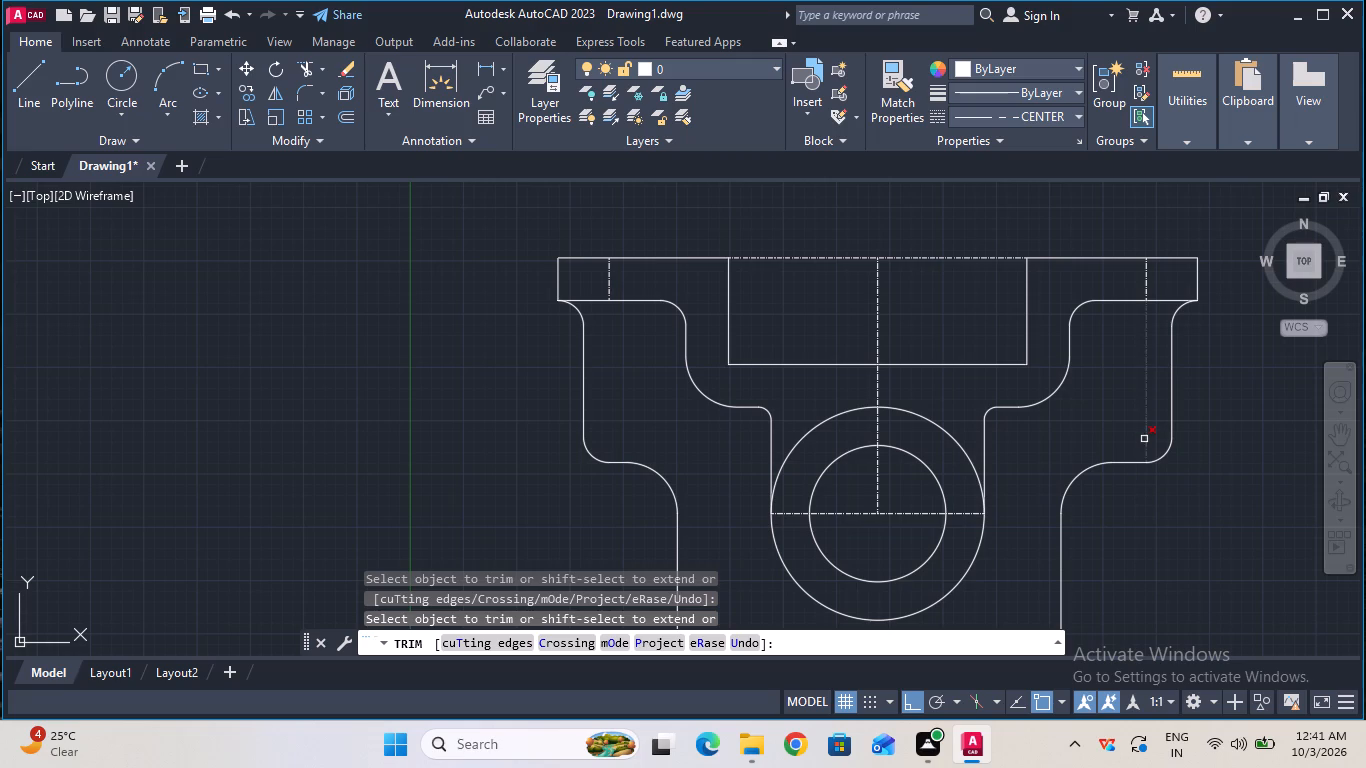
{"action": "left_click", "coordinate": [1144, 439]}
{"action": "key", "text": "Escape"}
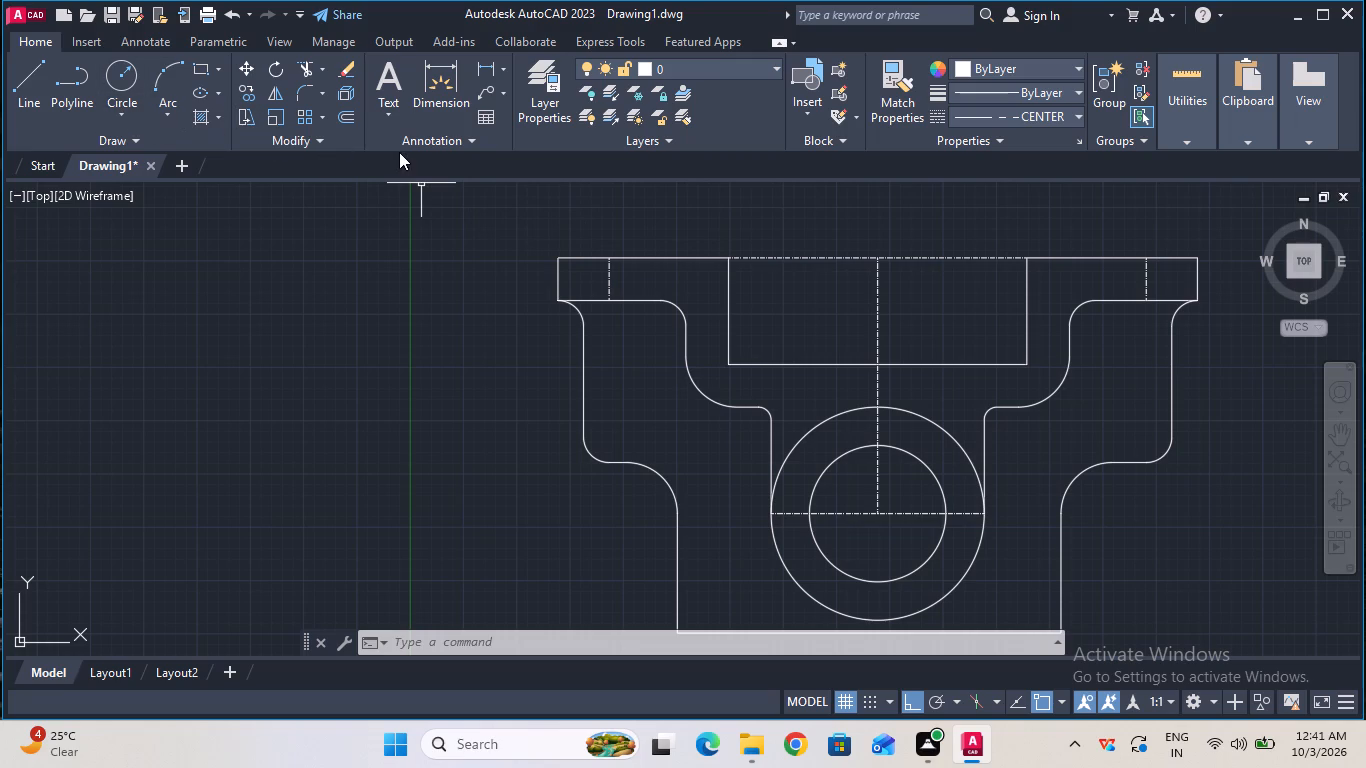
Offset the flange's left hole centre line by 5 mm to both sides.
{"action": "left_click", "coordinate": [342, 115]}
{"action": "left_click", "coordinate": [613, 279]}
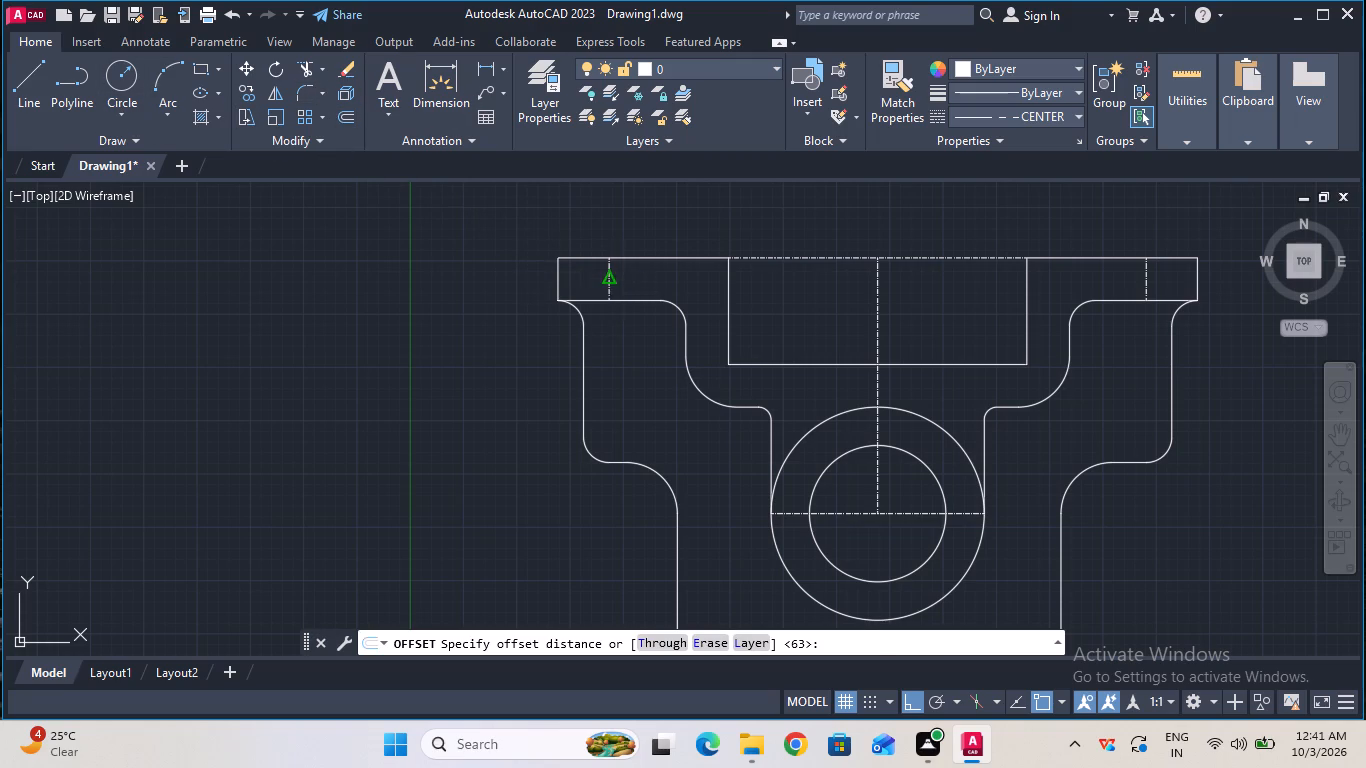
{"action": "key", "text": "5"}
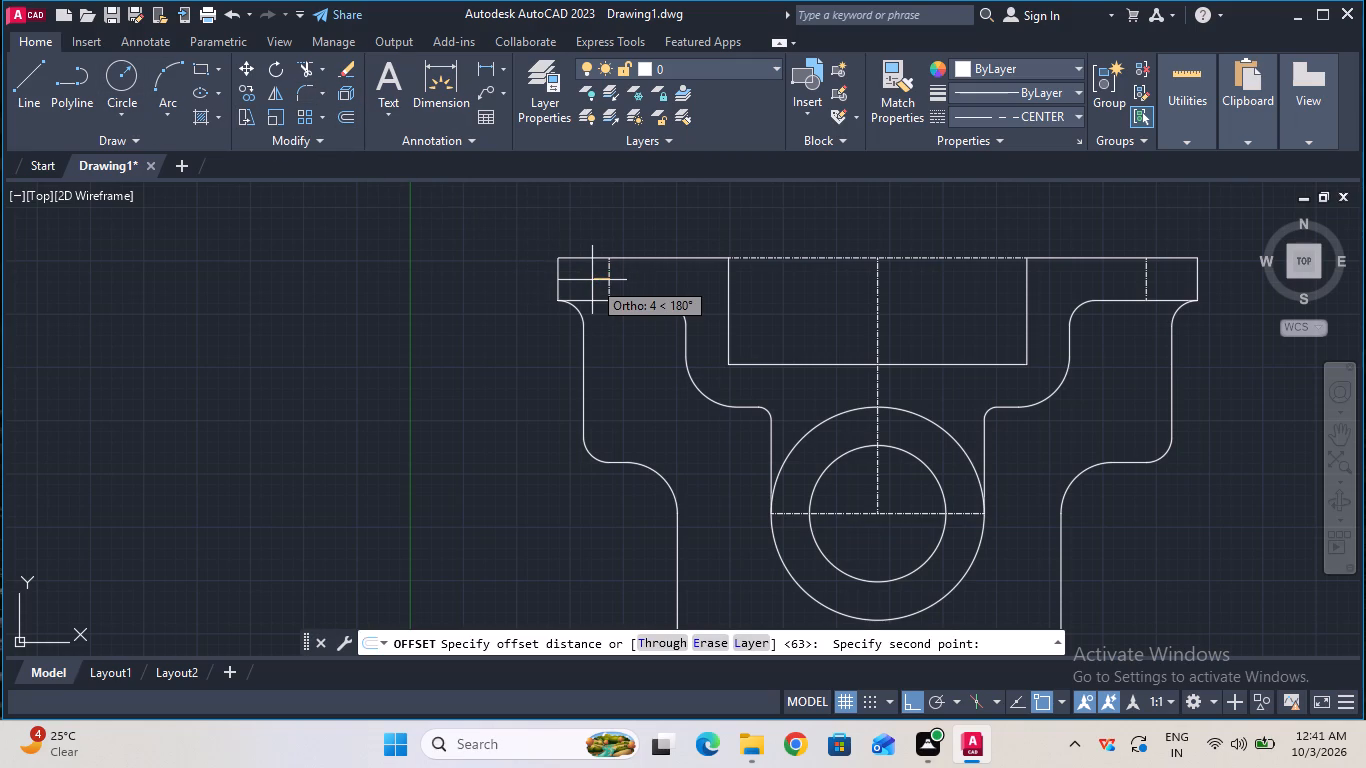
{"action": "key", "text": "Return"}
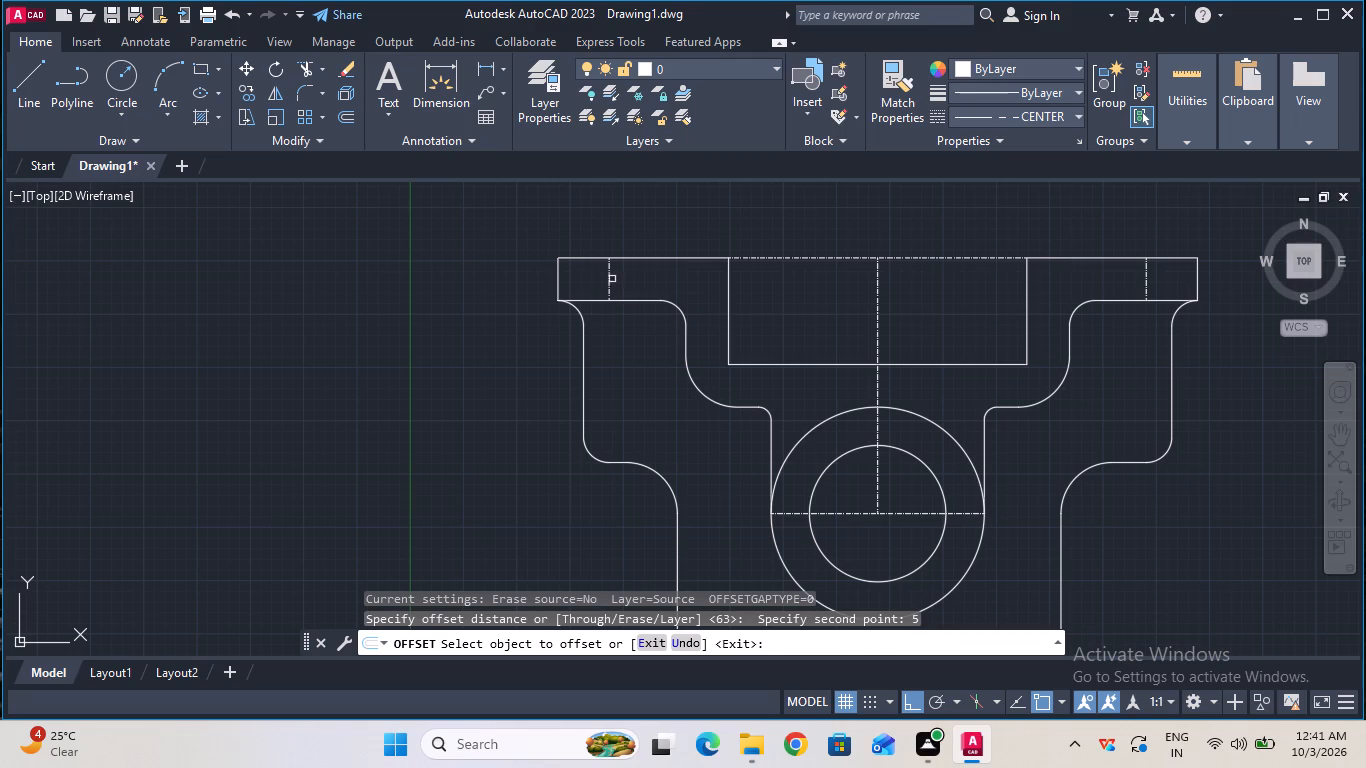
{"action": "left_click", "coordinate": [610, 278]}
{"action": "left_click", "coordinate": [602, 277]}
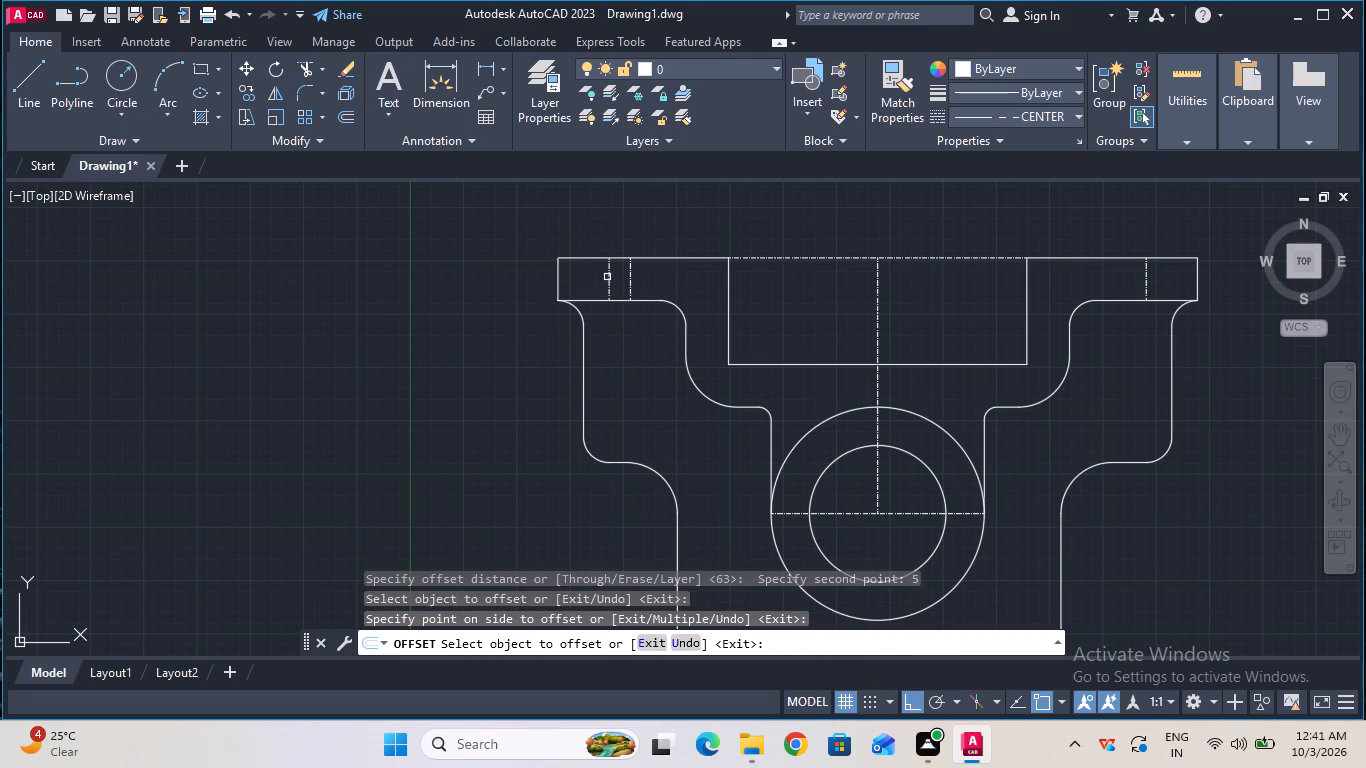
{"action": "left_click", "coordinate": [607, 277]}
{"action": "left_click", "coordinate": [594, 278]}
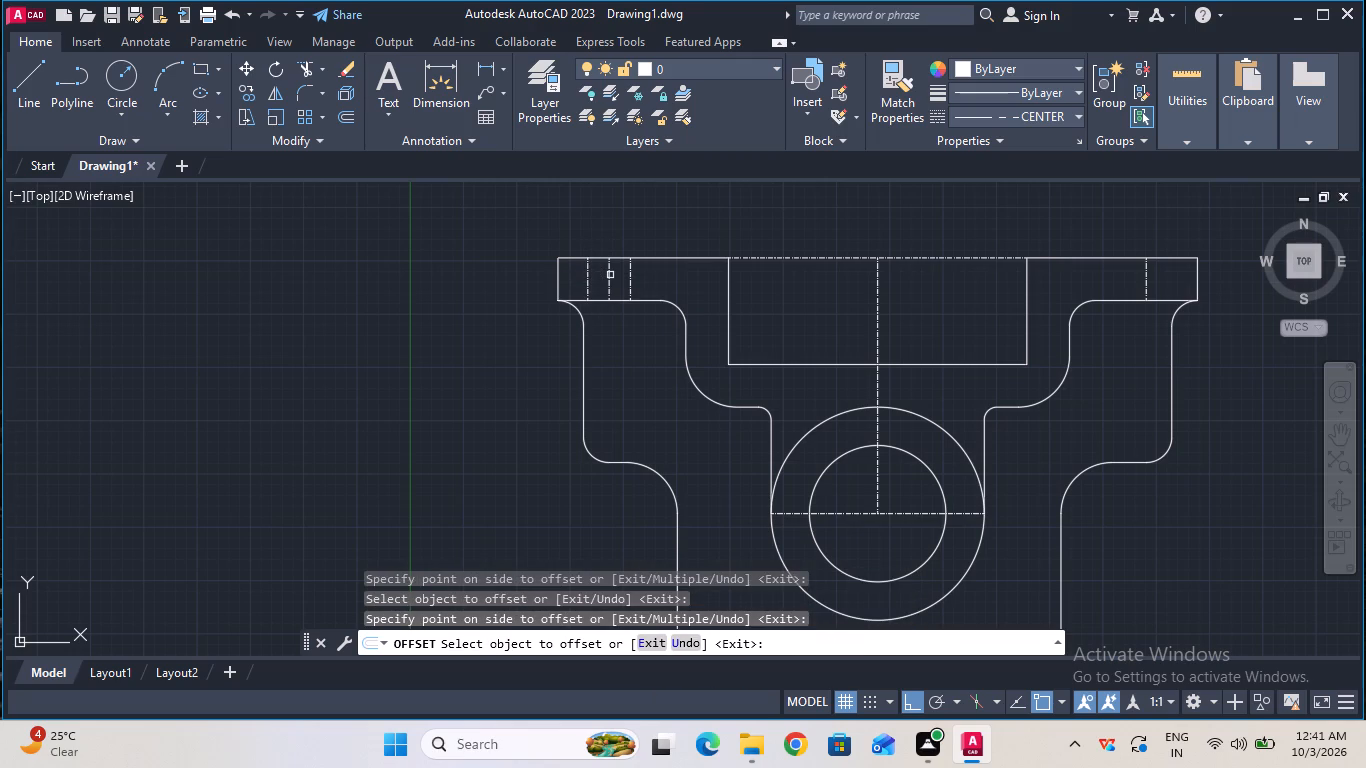
{"action": "key", "text": "Escape"}
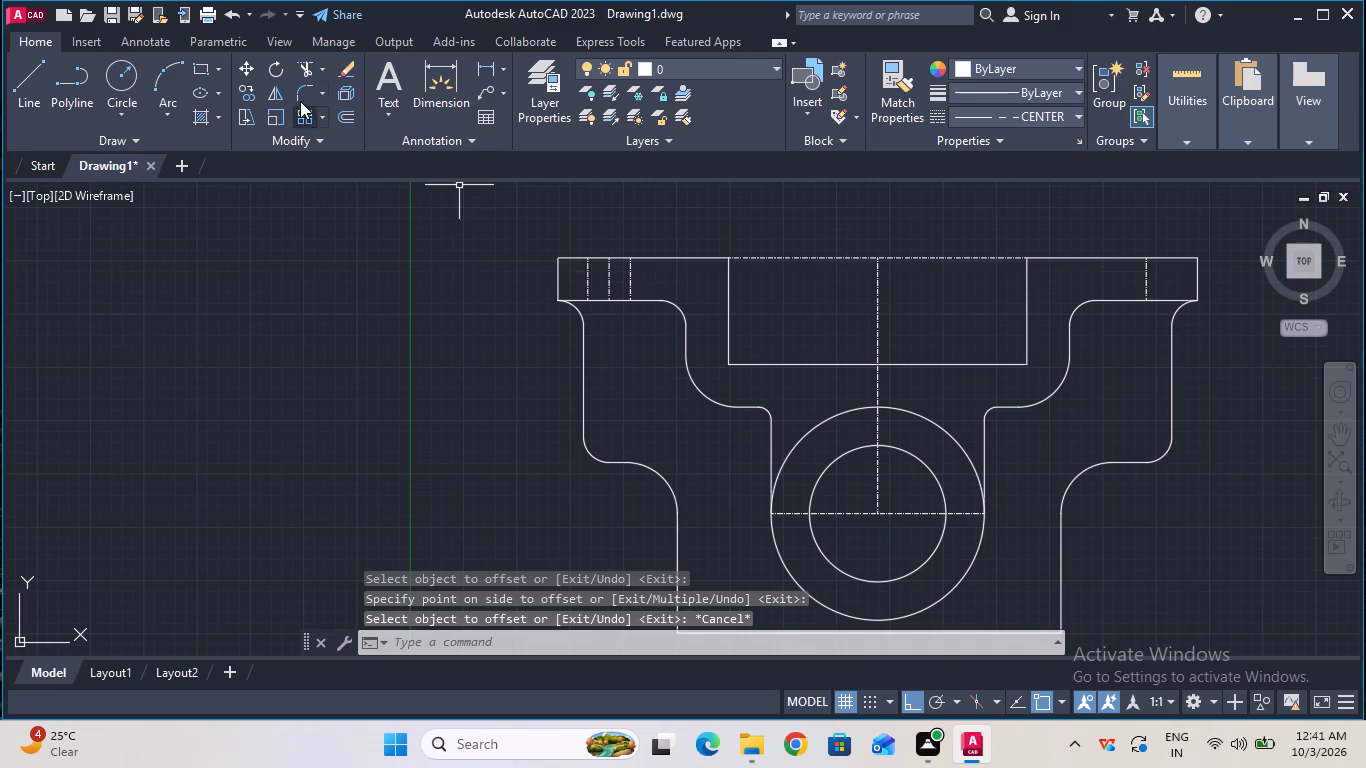
Offset the flange's right hole centre line by 5 mm to both sides.
{"action": "left_click", "coordinate": [338, 116]}
{"action": "left_click", "coordinate": [1146, 278]}
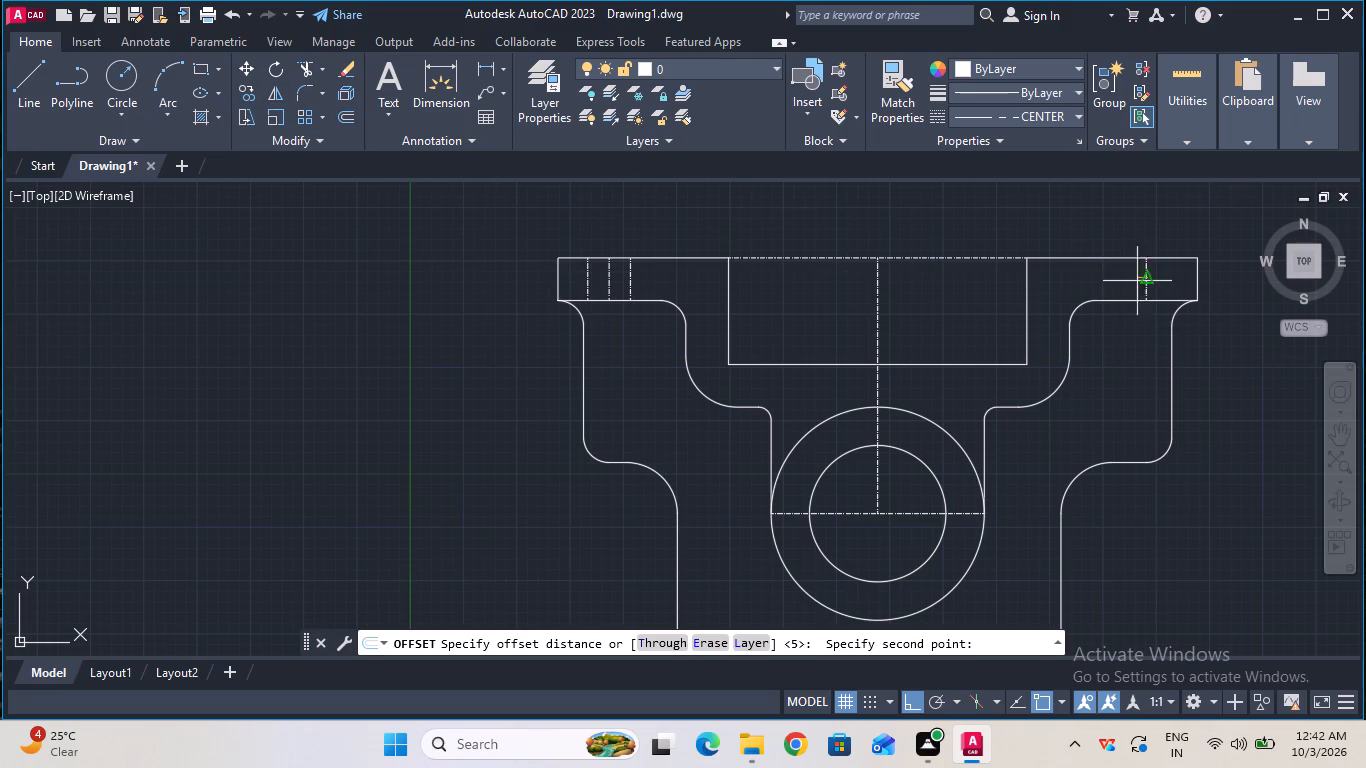
{"action": "key", "text": "5"}
{"action": "key", "text": "Return"}
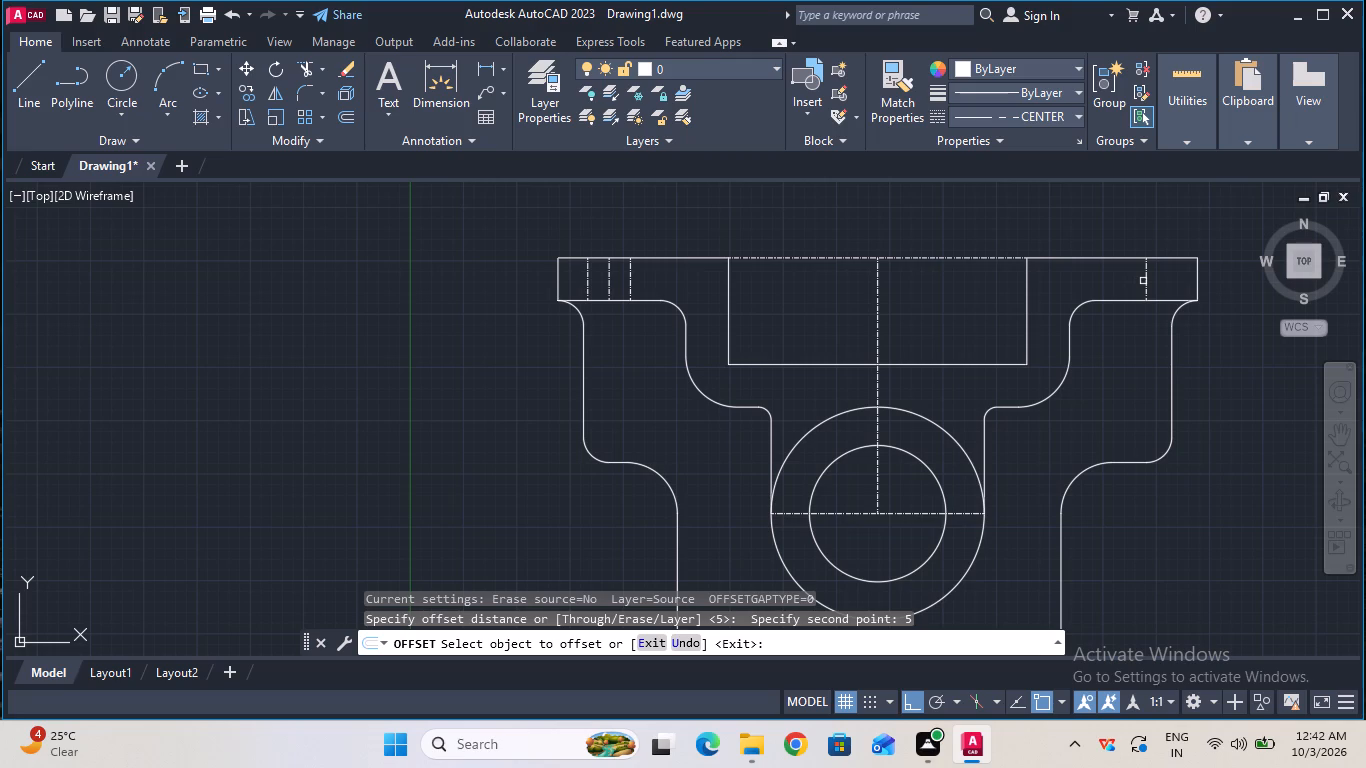
{"action": "left_click", "coordinate": [1148, 281]}
{"action": "left_click", "coordinate": [1135, 282]}
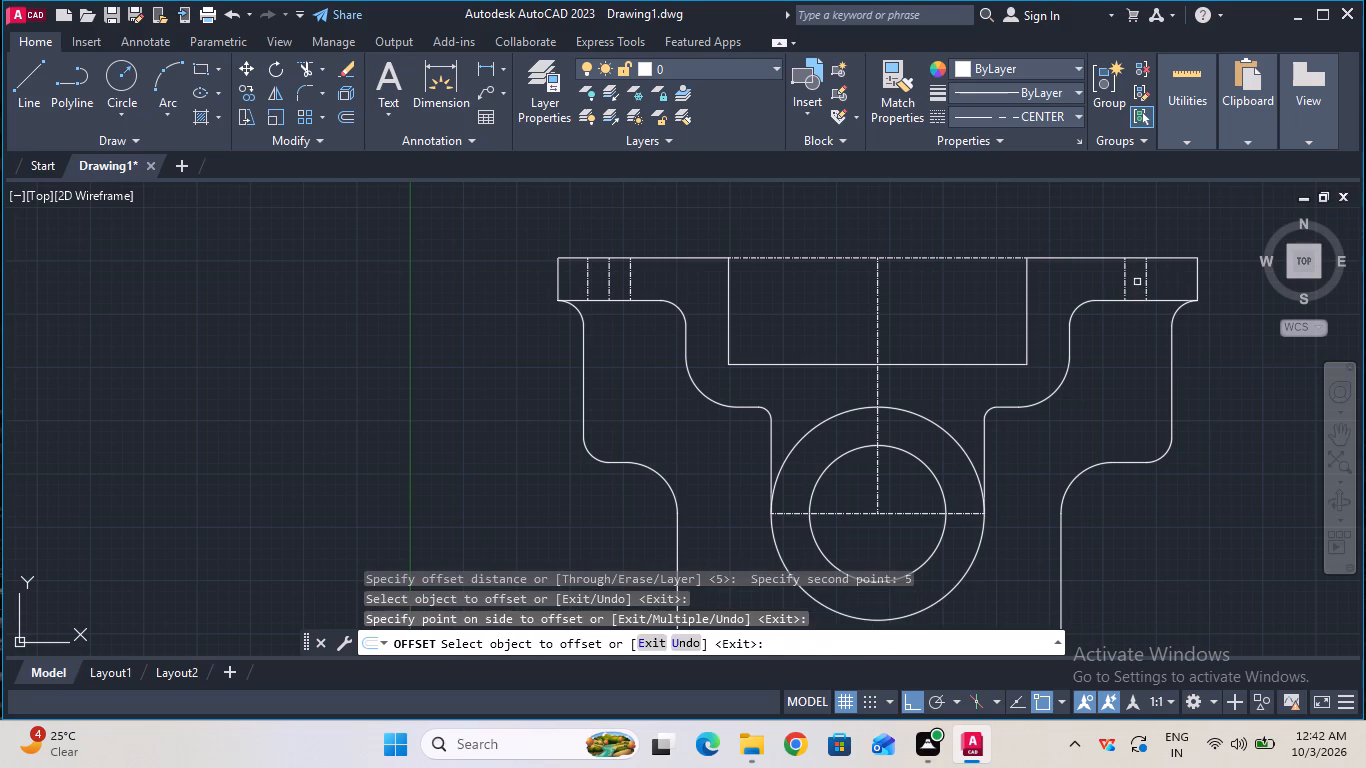
{"action": "left_click", "coordinate": [1148, 281]}
{"action": "left_click", "coordinate": [1163, 281]}
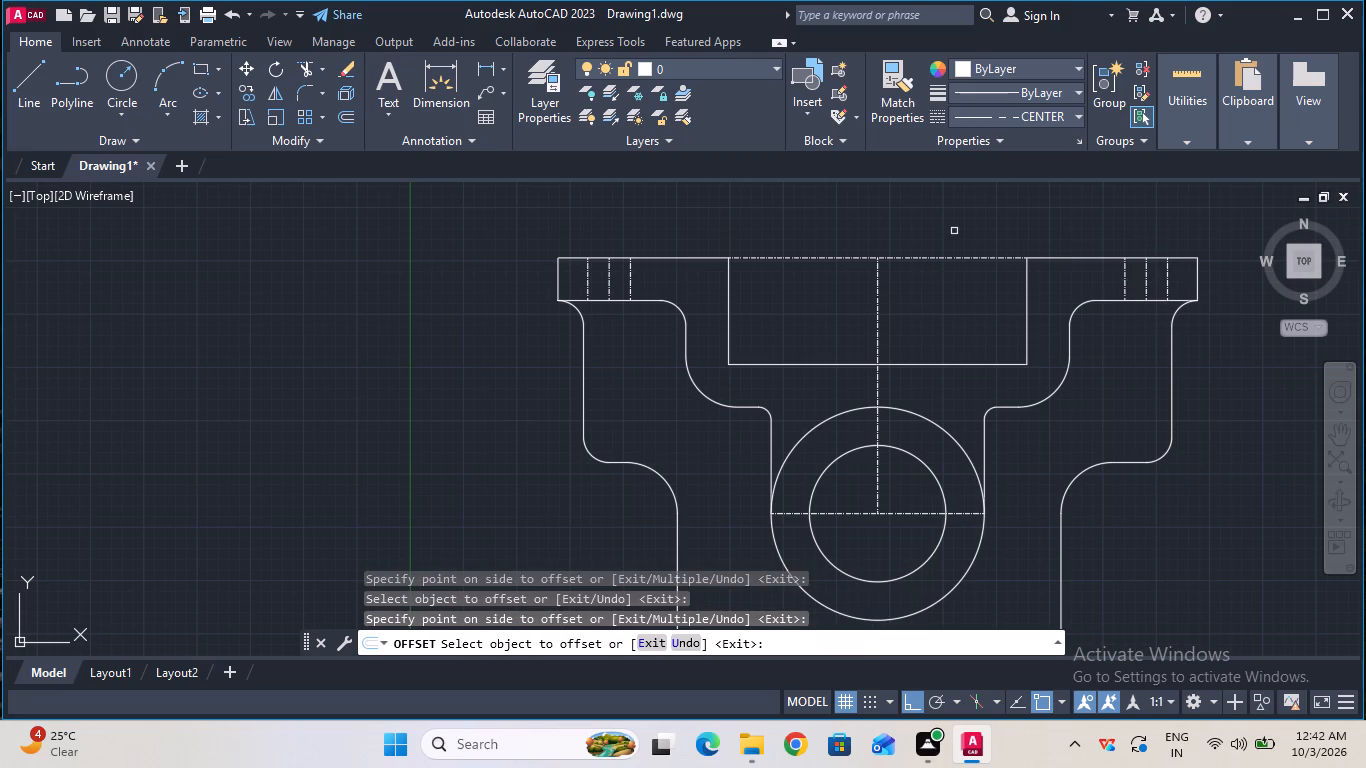
{"action": "key", "text": "Escape"}
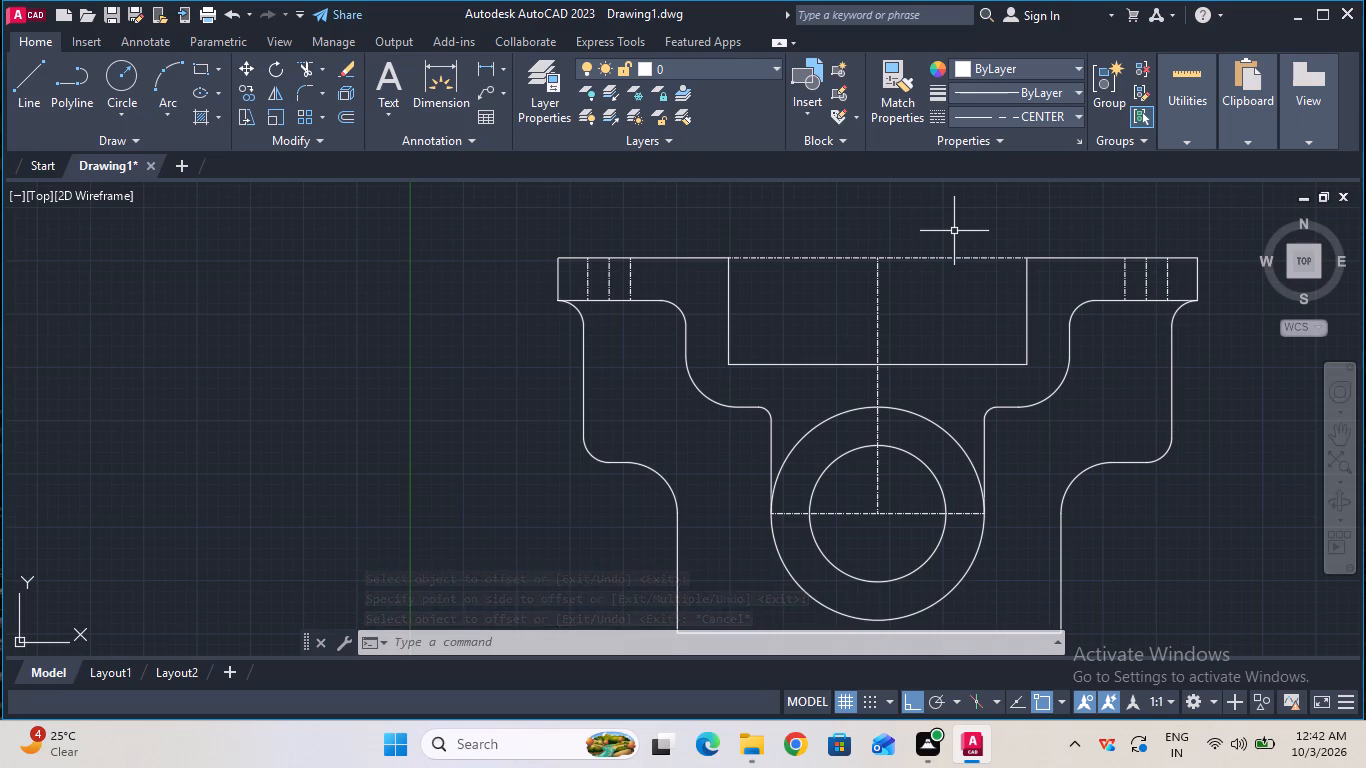
Extend the left hole's centre line down into the lower view, to the top edge of the thin bottom strip.
{"action": "scroll", "coordinate": [885, 354], "scroll_direction": "down", "scroll_amount": 1, "text": "ctrl"}
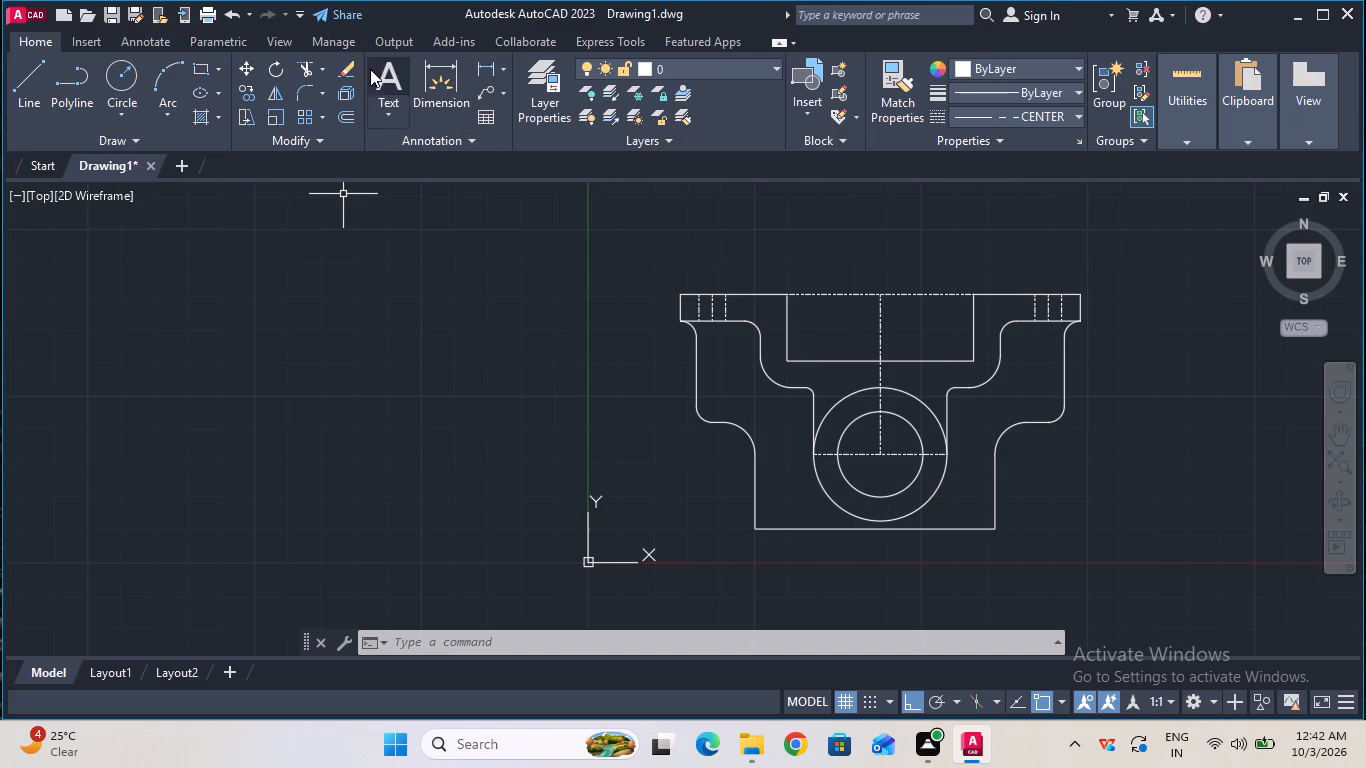
{"action": "left_click", "coordinate": [320, 70]}
{"action": "left_click", "coordinate": [339, 128]}
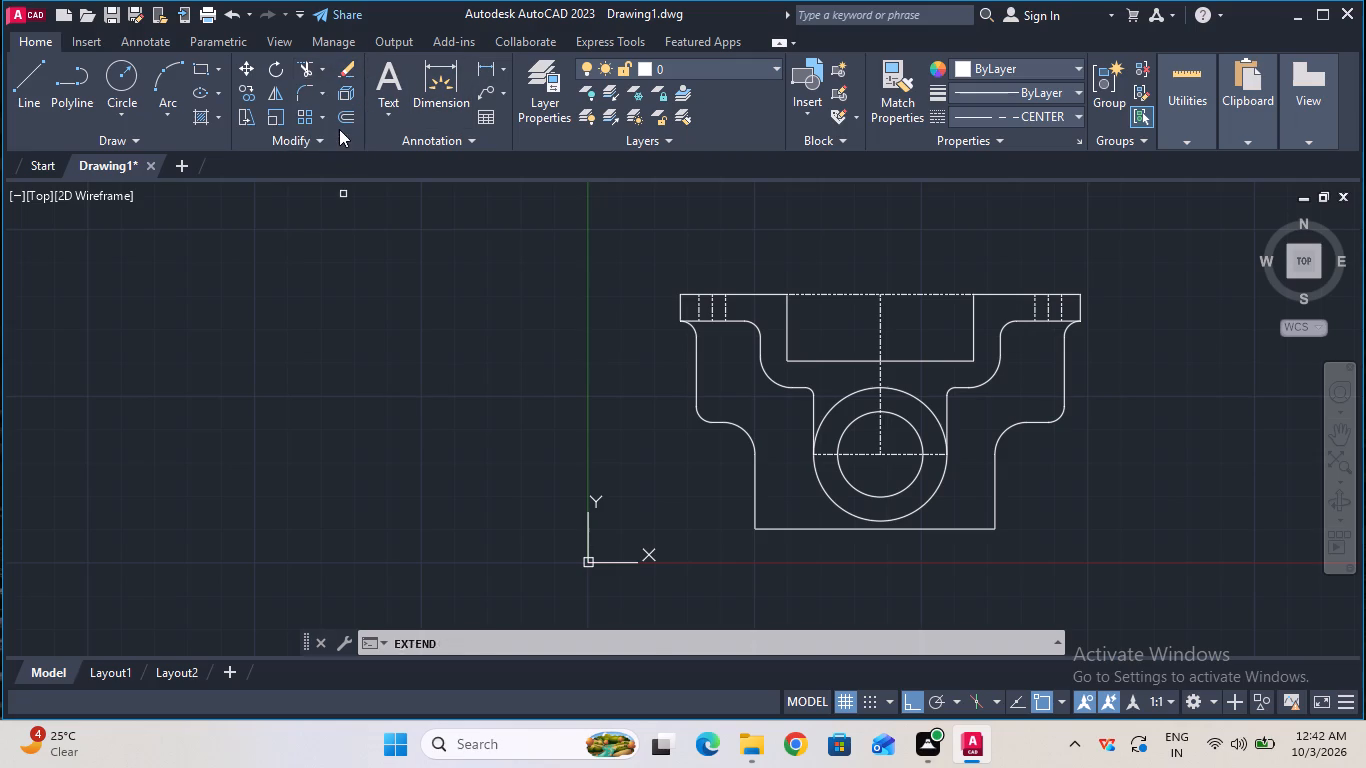
{"action": "left_click", "coordinate": [714, 313]}
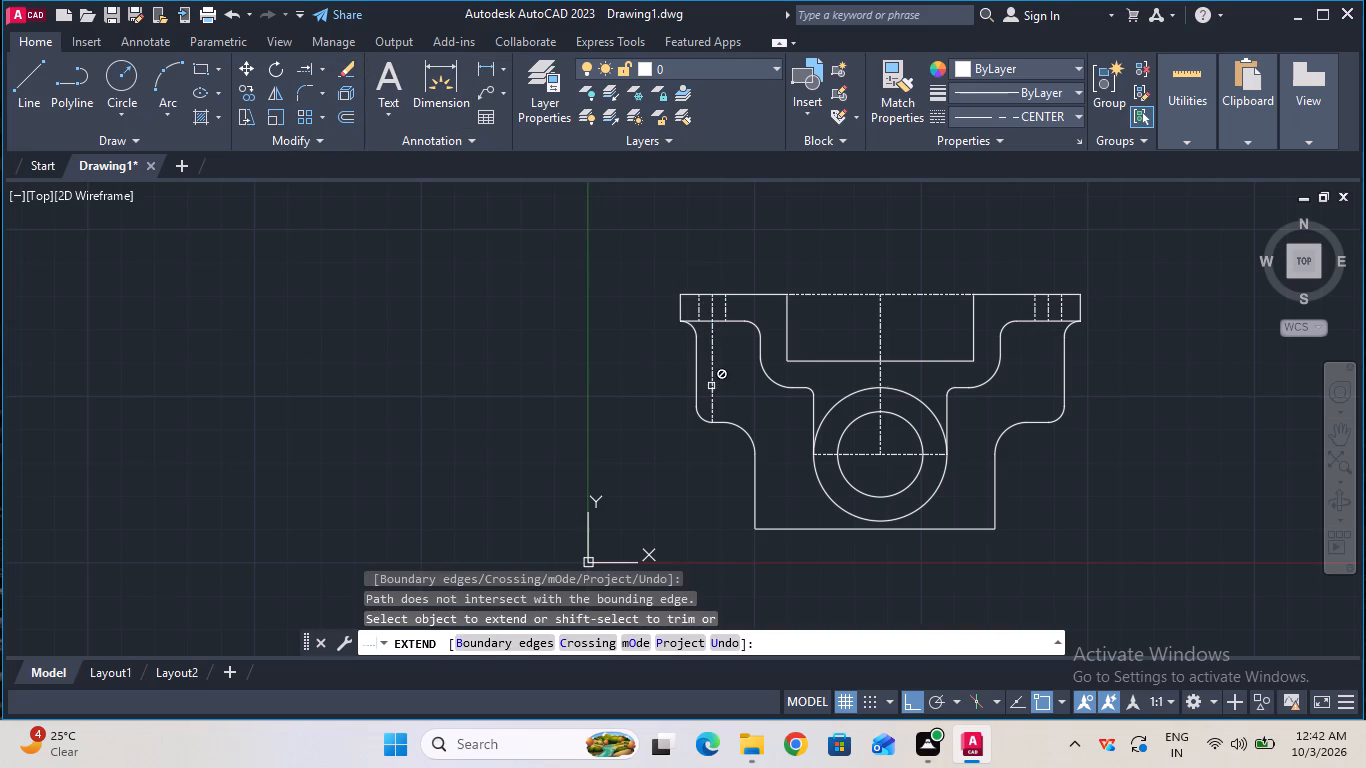
{"action": "scroll", "coordinate": [713, 410], "scroll_direction": "down", "scroll_amount": 1, "text": "ctrl"}
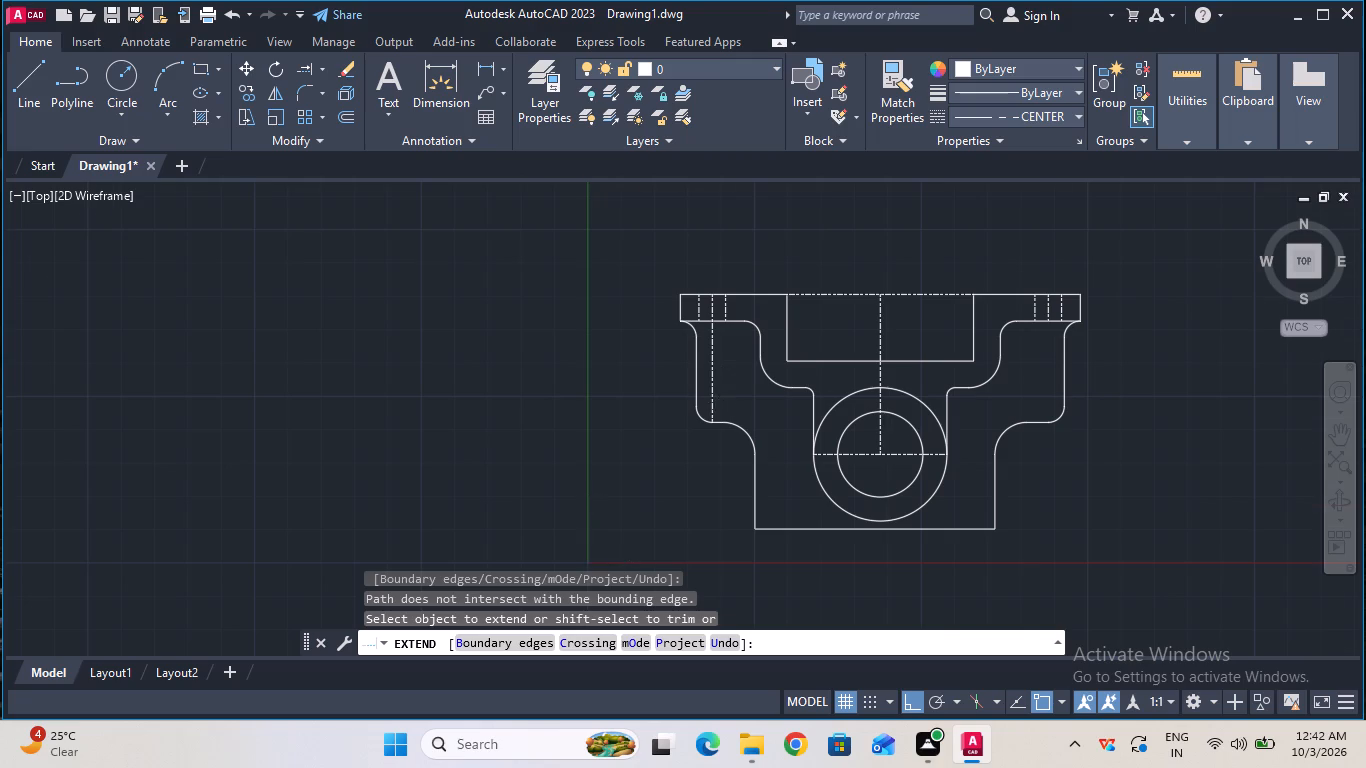
{"action": "scroll", "coordinate": [713, 410], "scroll_direction": "down", "scroll_amount": 1, "text": "ctrl"}
{"action": "double_click", "coordinate": [713, 410]}
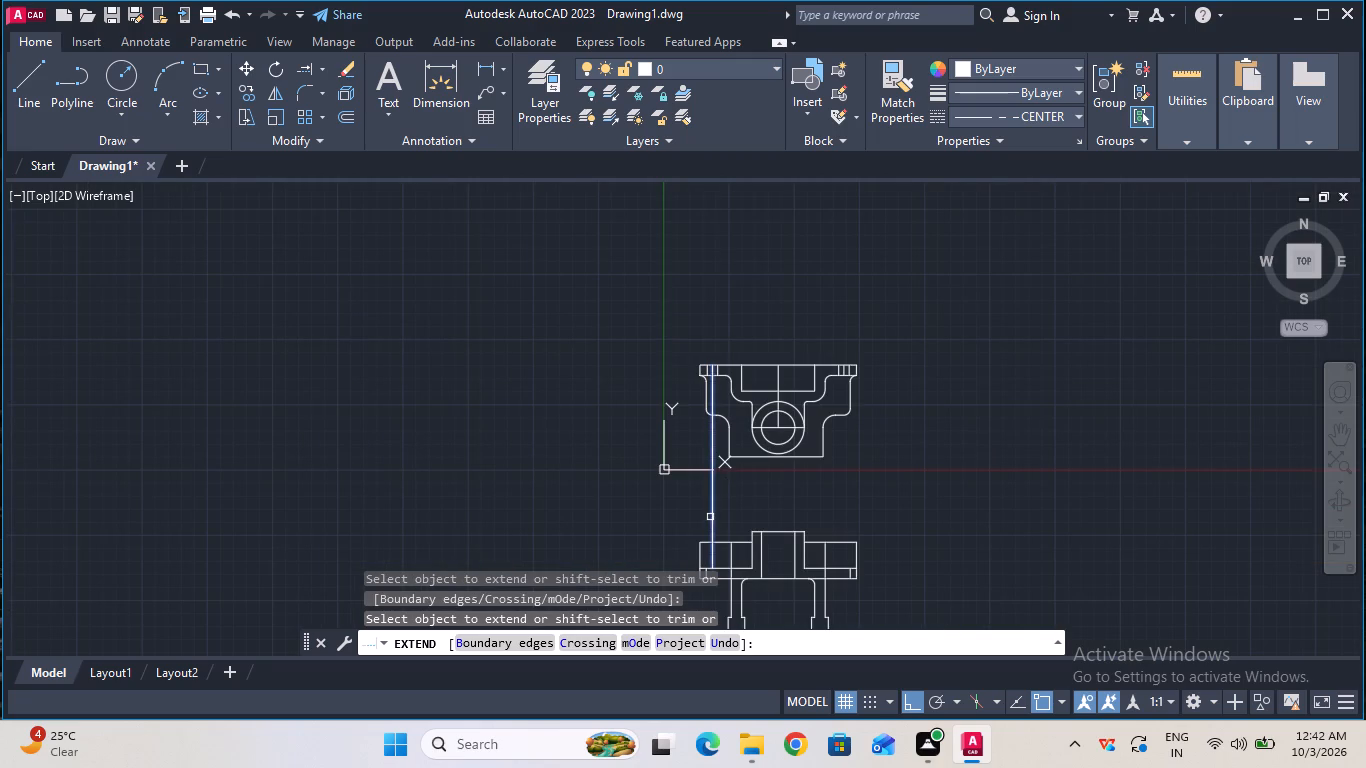
{"action": "left_click", "coordinate": [711, 517]}
{"action": "key", "text": "Escape"}
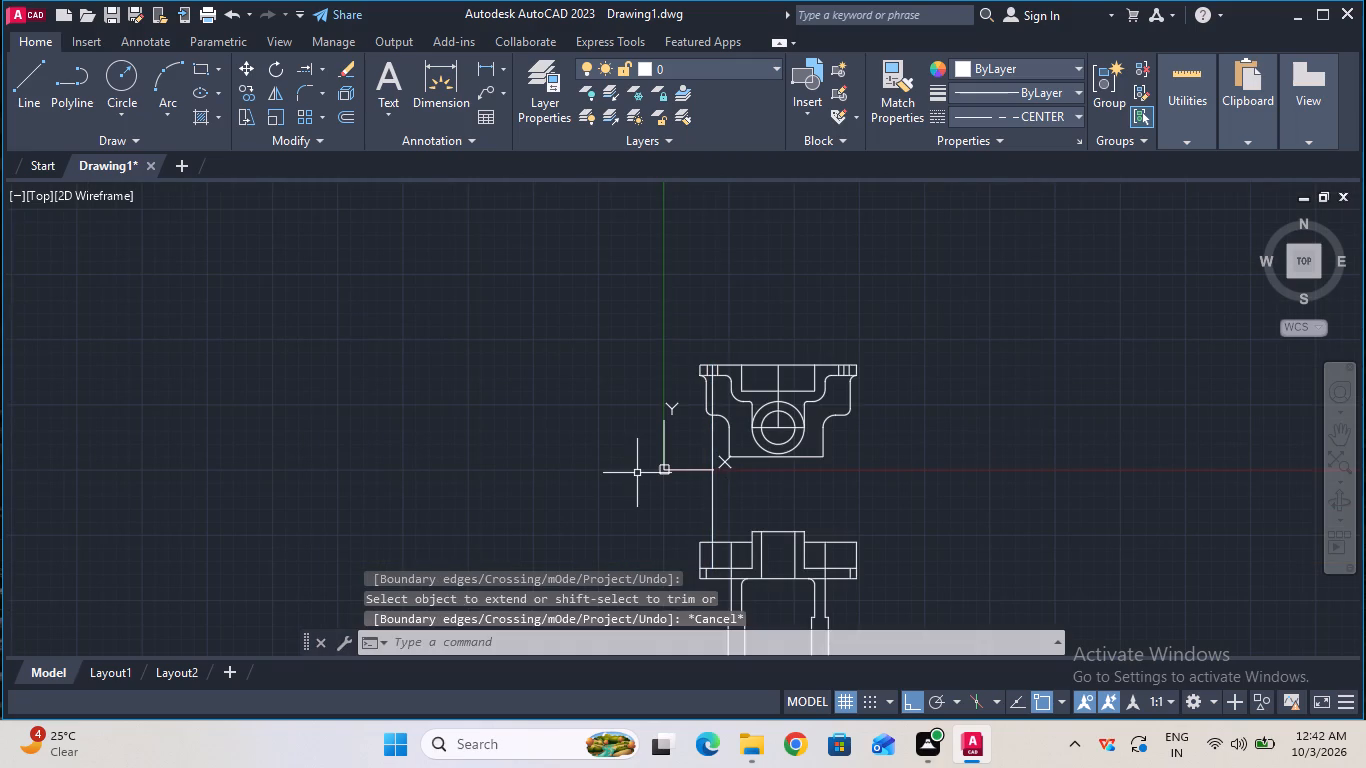
Extend the right hole's centre line down into the lower view, to the top edge of the thin bottom strip.
{"action": "left_click", "coordinate": [309, 73]}
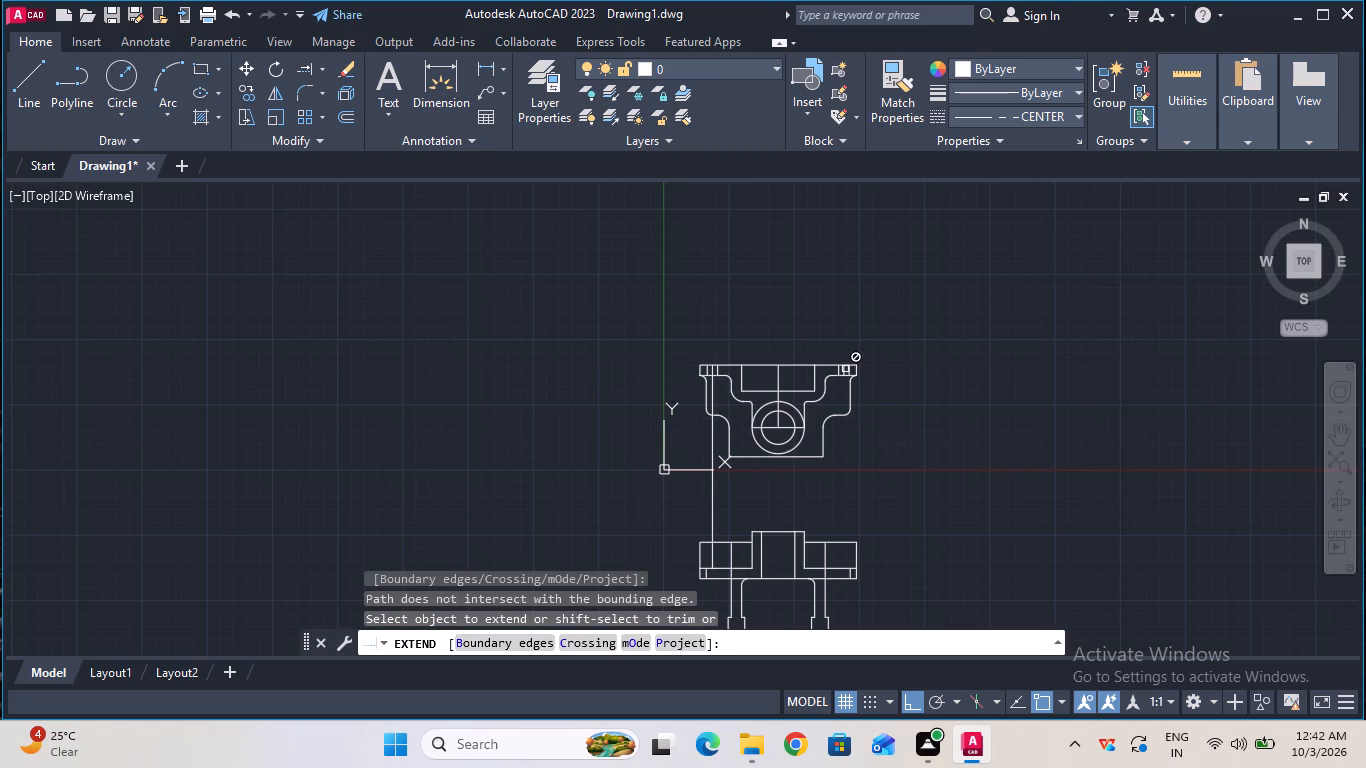
{"action": "scroll", "coordinate": [845, 369], "scroll_direction": "up", "scroll_amount": 1, "text": "ctrl"}
{"action": "double_click", "coordinate": [841, 372]}
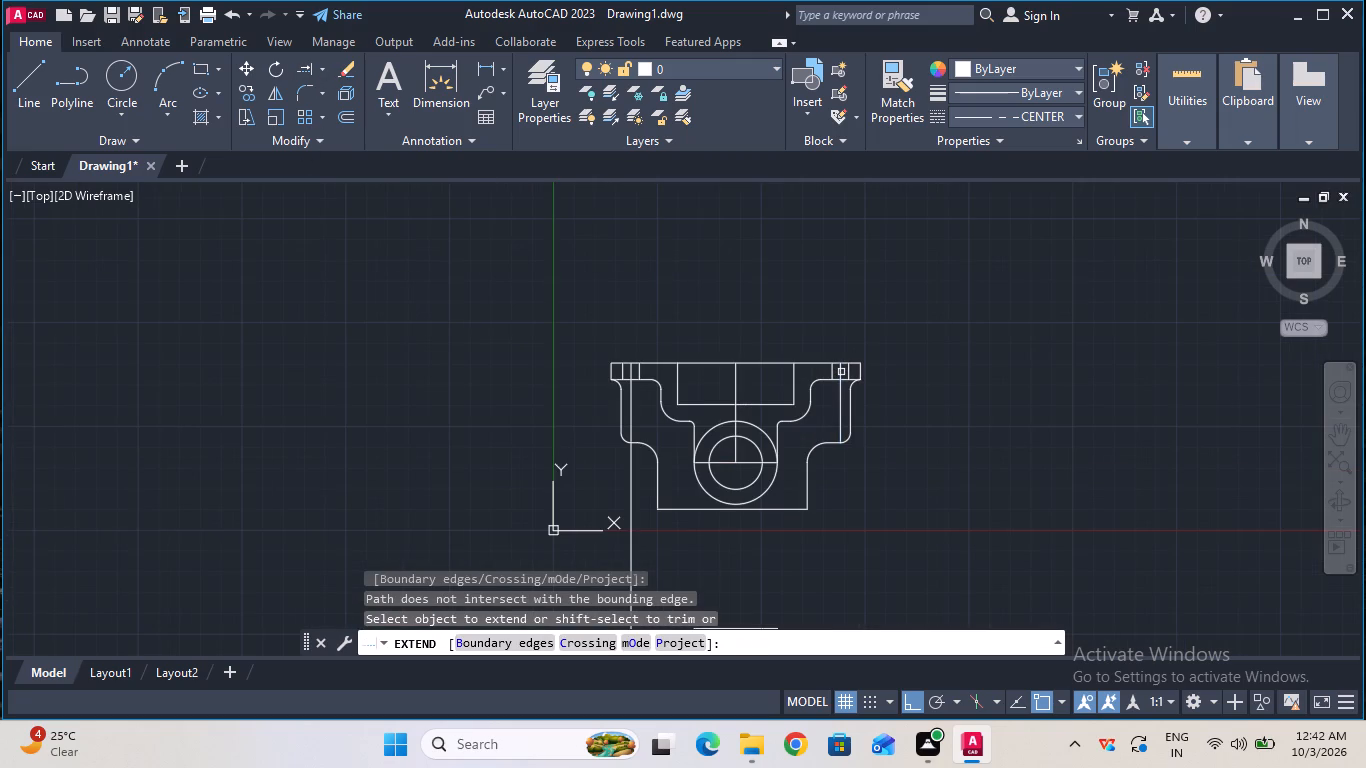
{"action": "left_click", "coordinate": [839, 413]}
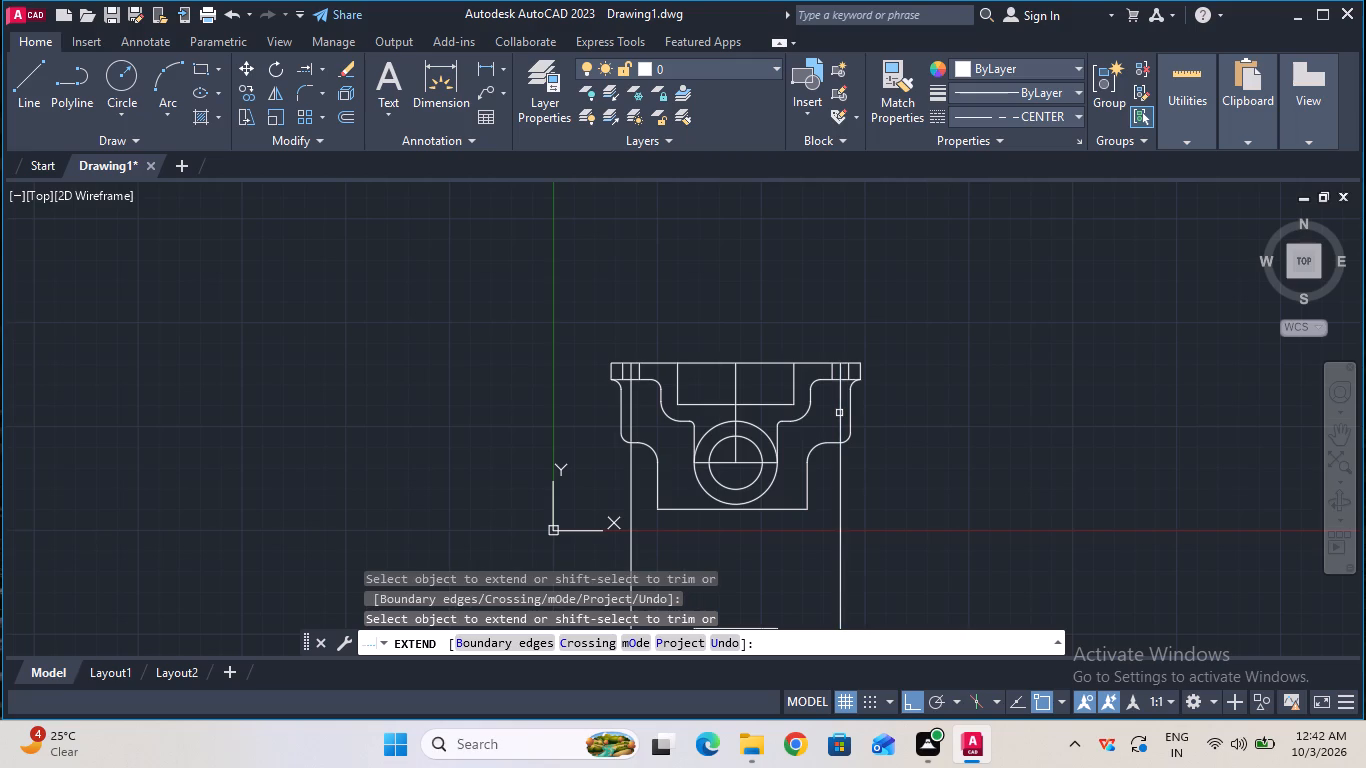
{"action": "scroll", "coordinate": [839, 413], "scroll_direction": "down", "scroll_amount": 1, "text": "ctrl"}
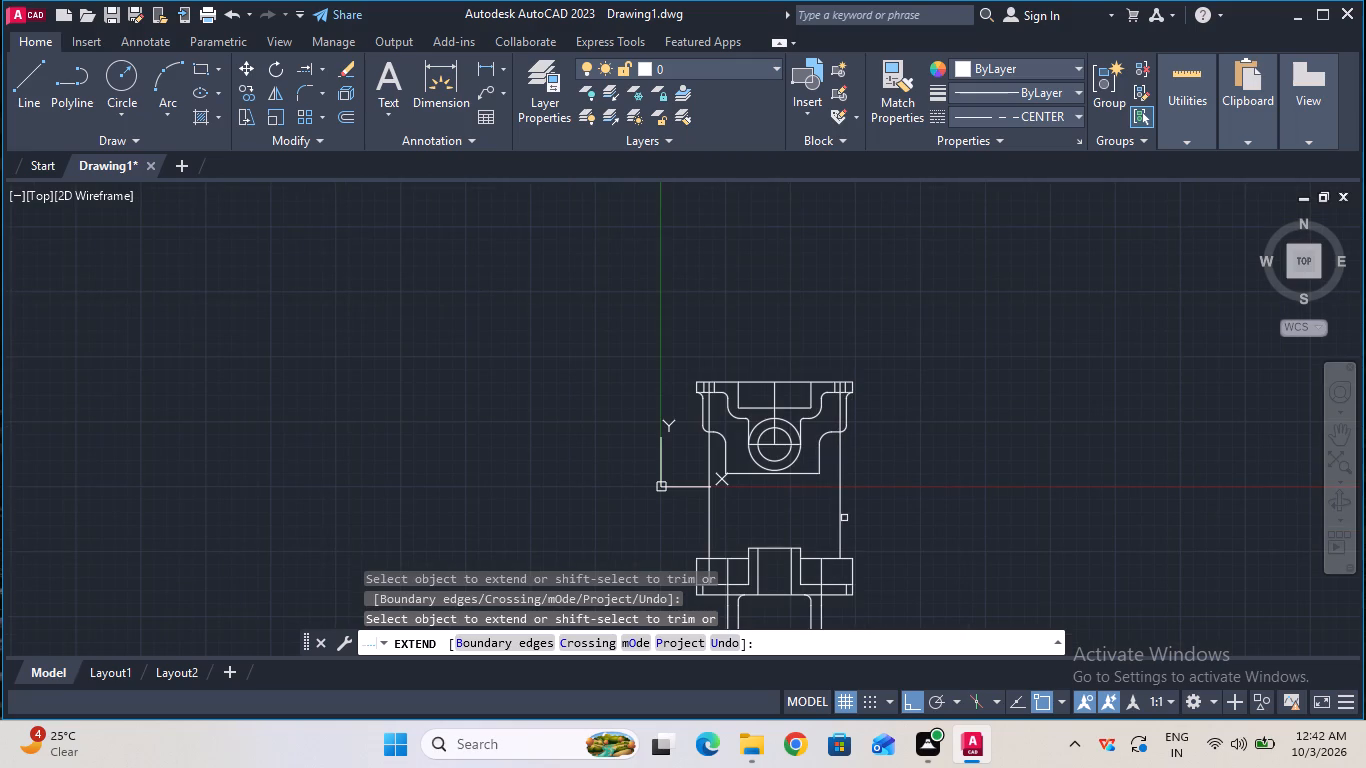
{"action": "left_click", "coordinate": [839, 520]}
{"action": "key", "text": "Escape"}
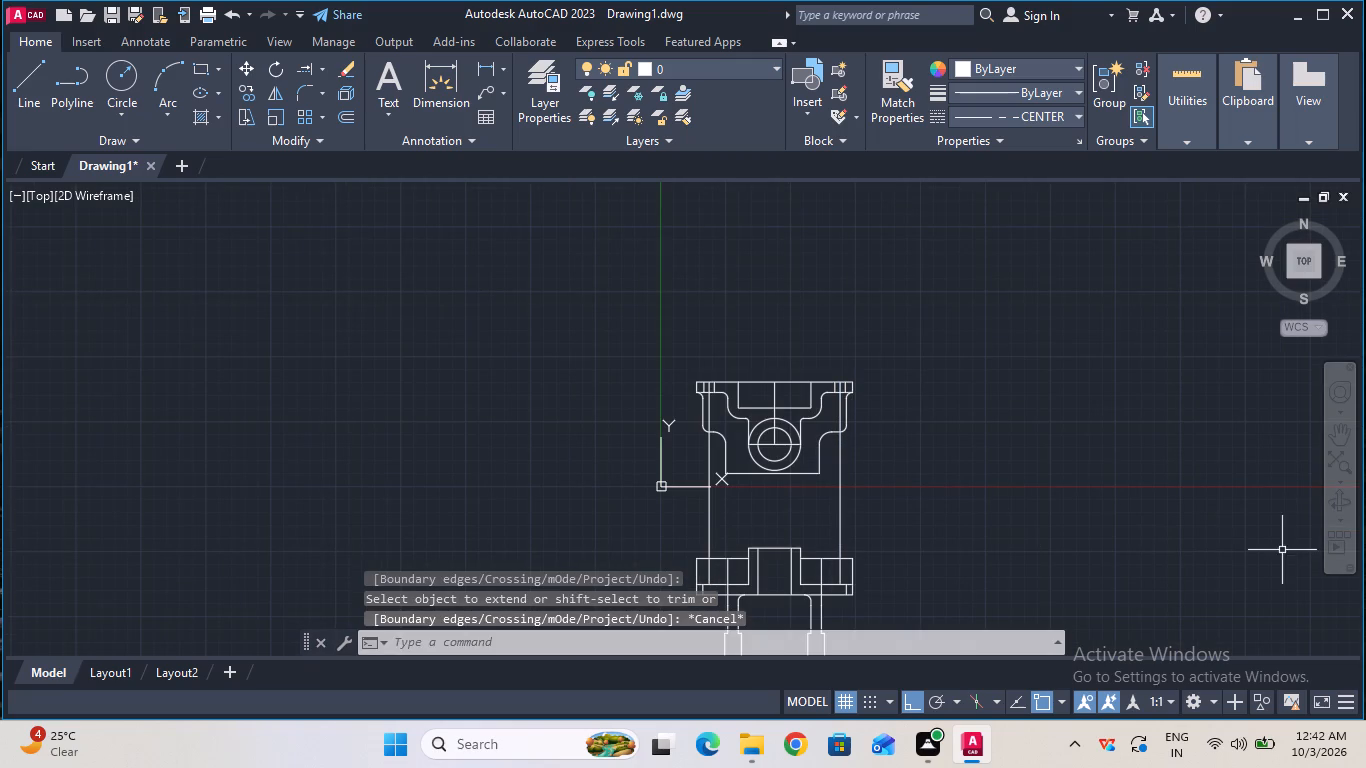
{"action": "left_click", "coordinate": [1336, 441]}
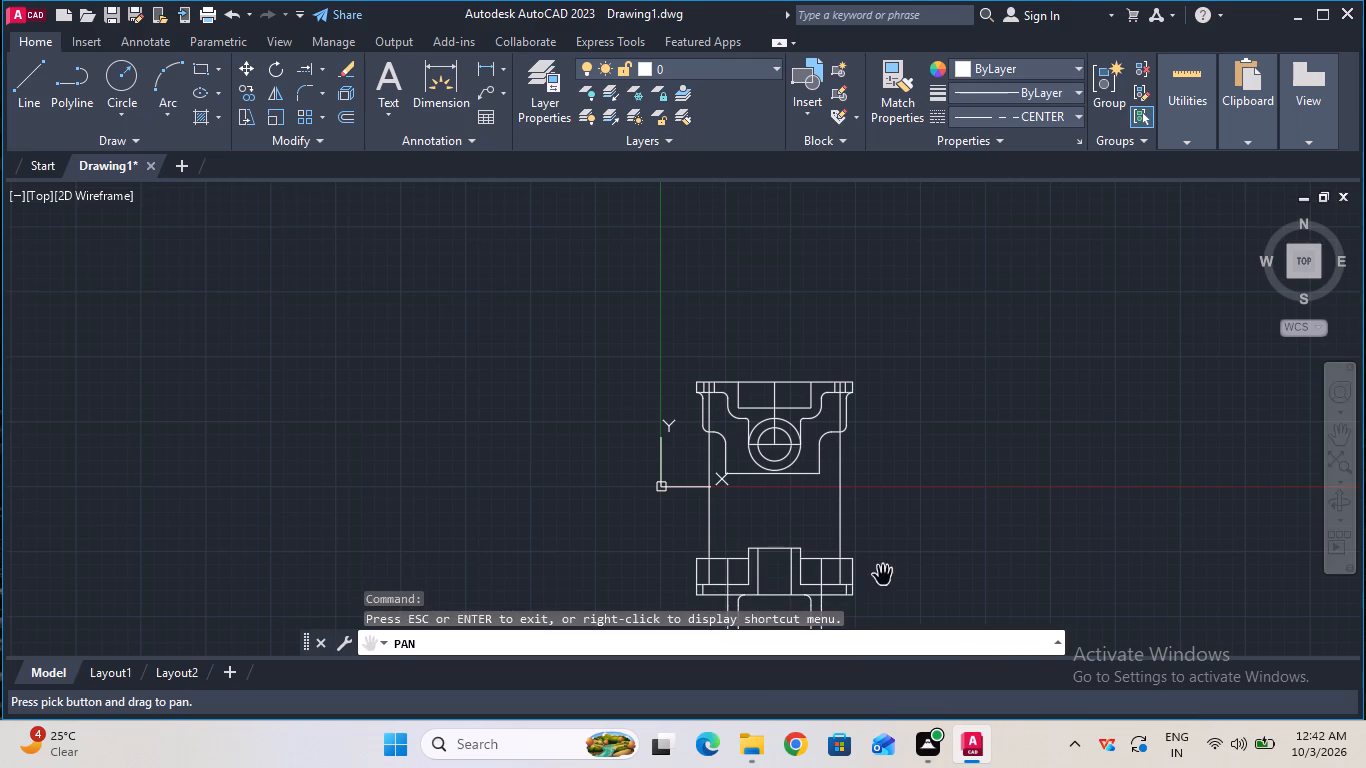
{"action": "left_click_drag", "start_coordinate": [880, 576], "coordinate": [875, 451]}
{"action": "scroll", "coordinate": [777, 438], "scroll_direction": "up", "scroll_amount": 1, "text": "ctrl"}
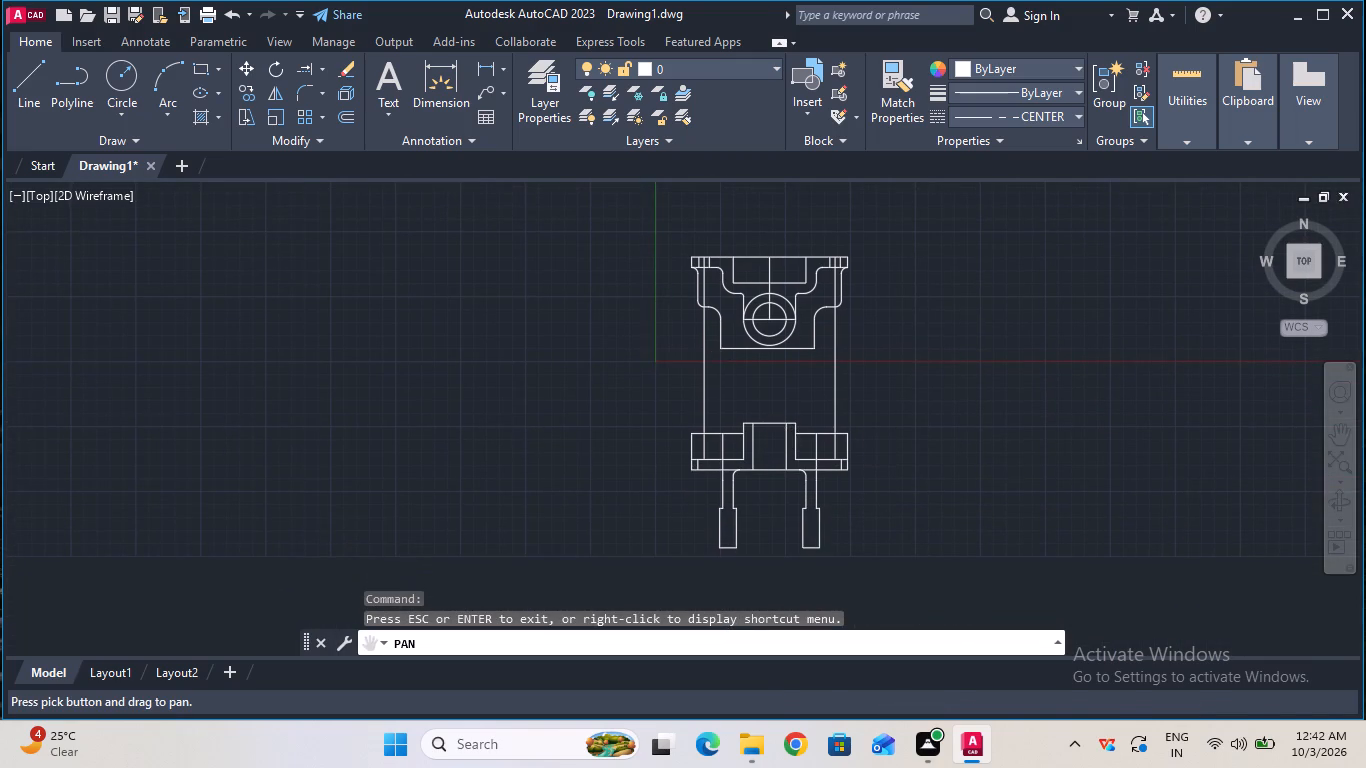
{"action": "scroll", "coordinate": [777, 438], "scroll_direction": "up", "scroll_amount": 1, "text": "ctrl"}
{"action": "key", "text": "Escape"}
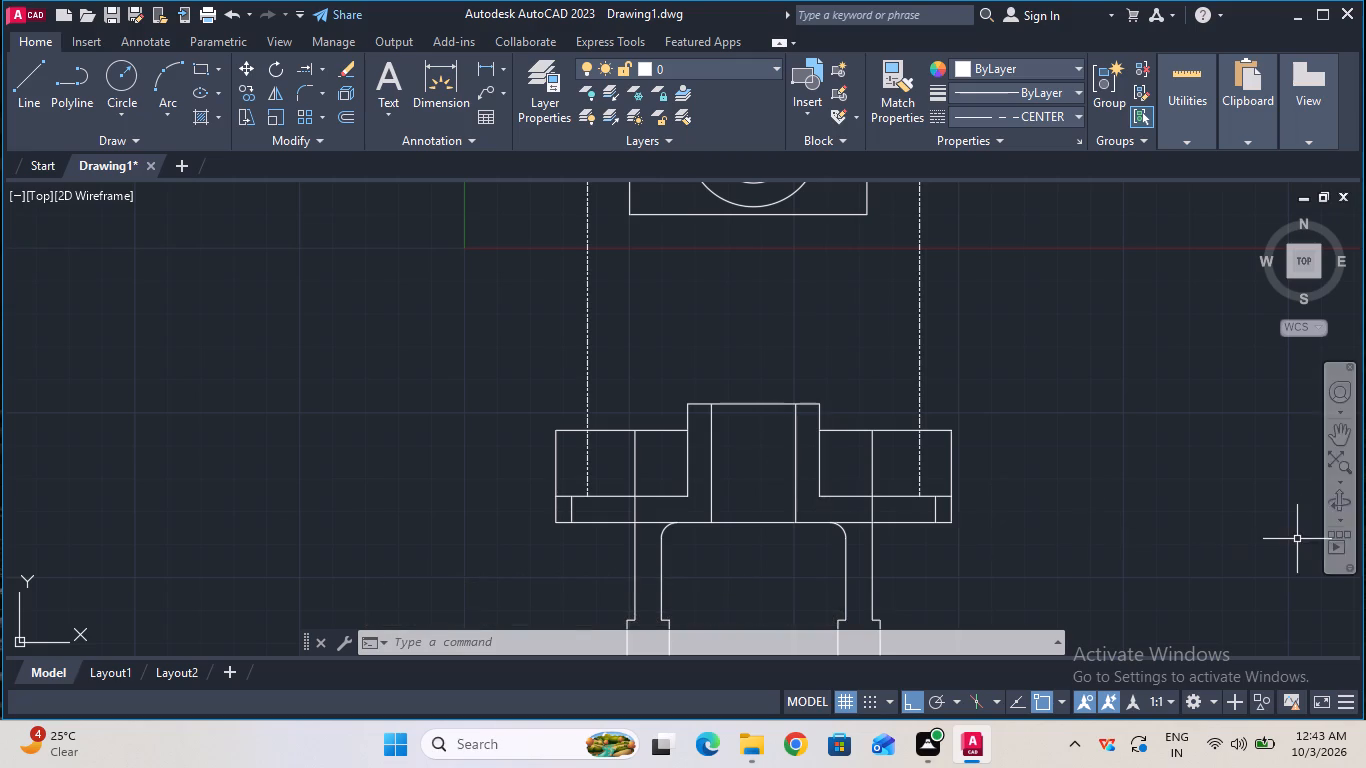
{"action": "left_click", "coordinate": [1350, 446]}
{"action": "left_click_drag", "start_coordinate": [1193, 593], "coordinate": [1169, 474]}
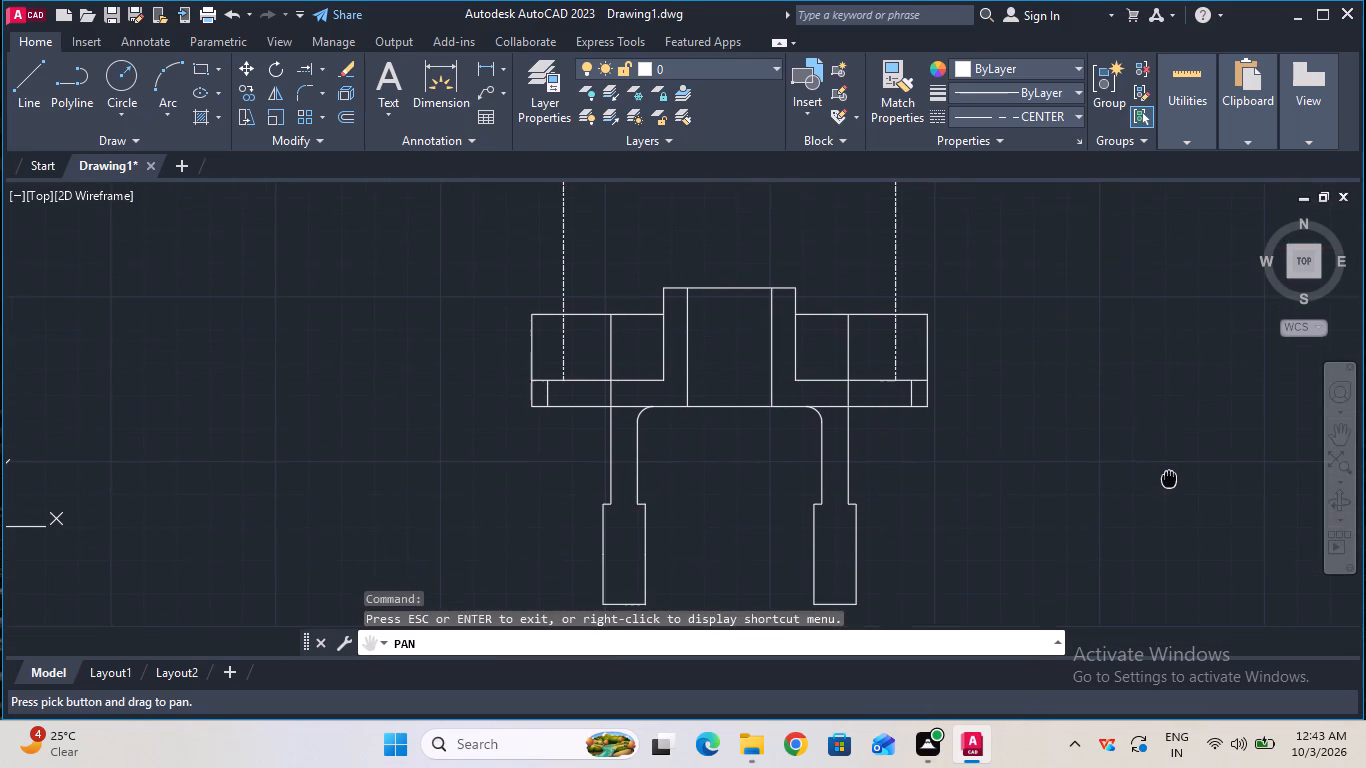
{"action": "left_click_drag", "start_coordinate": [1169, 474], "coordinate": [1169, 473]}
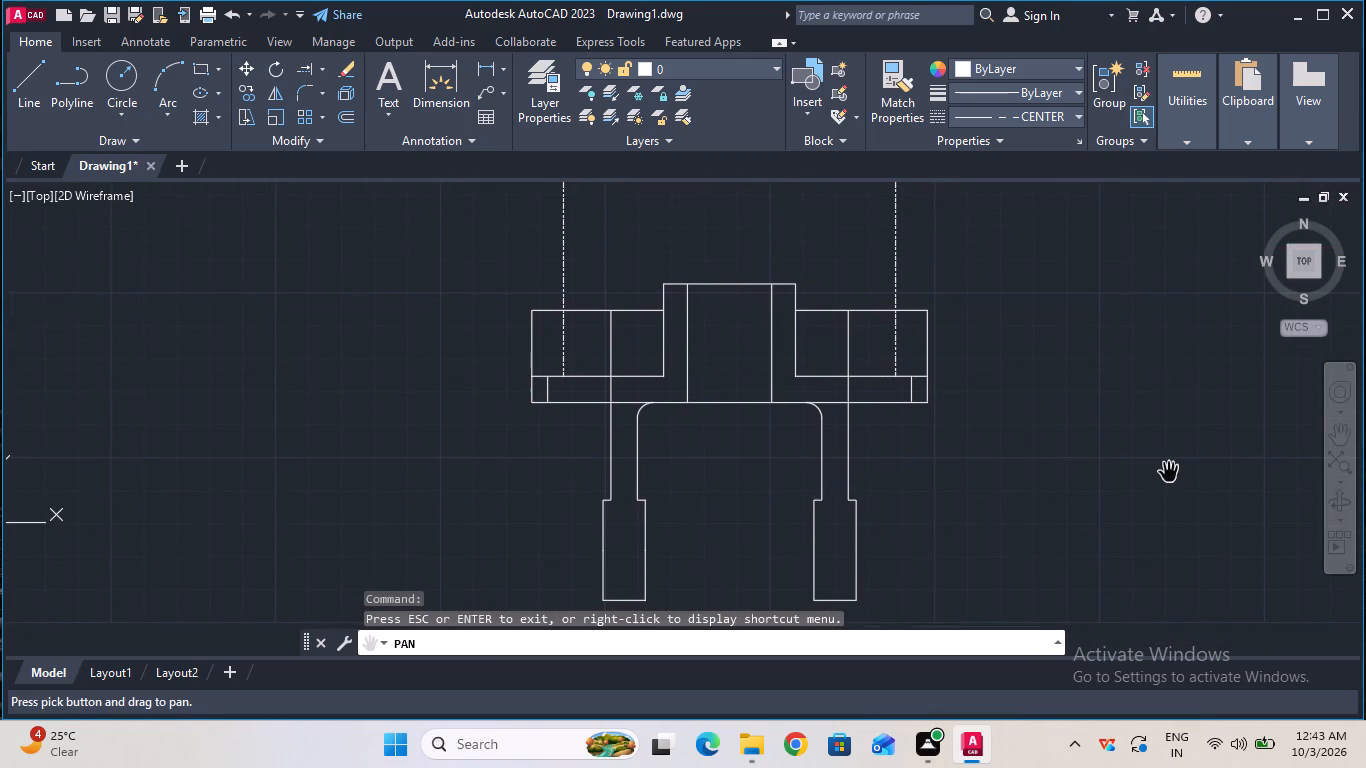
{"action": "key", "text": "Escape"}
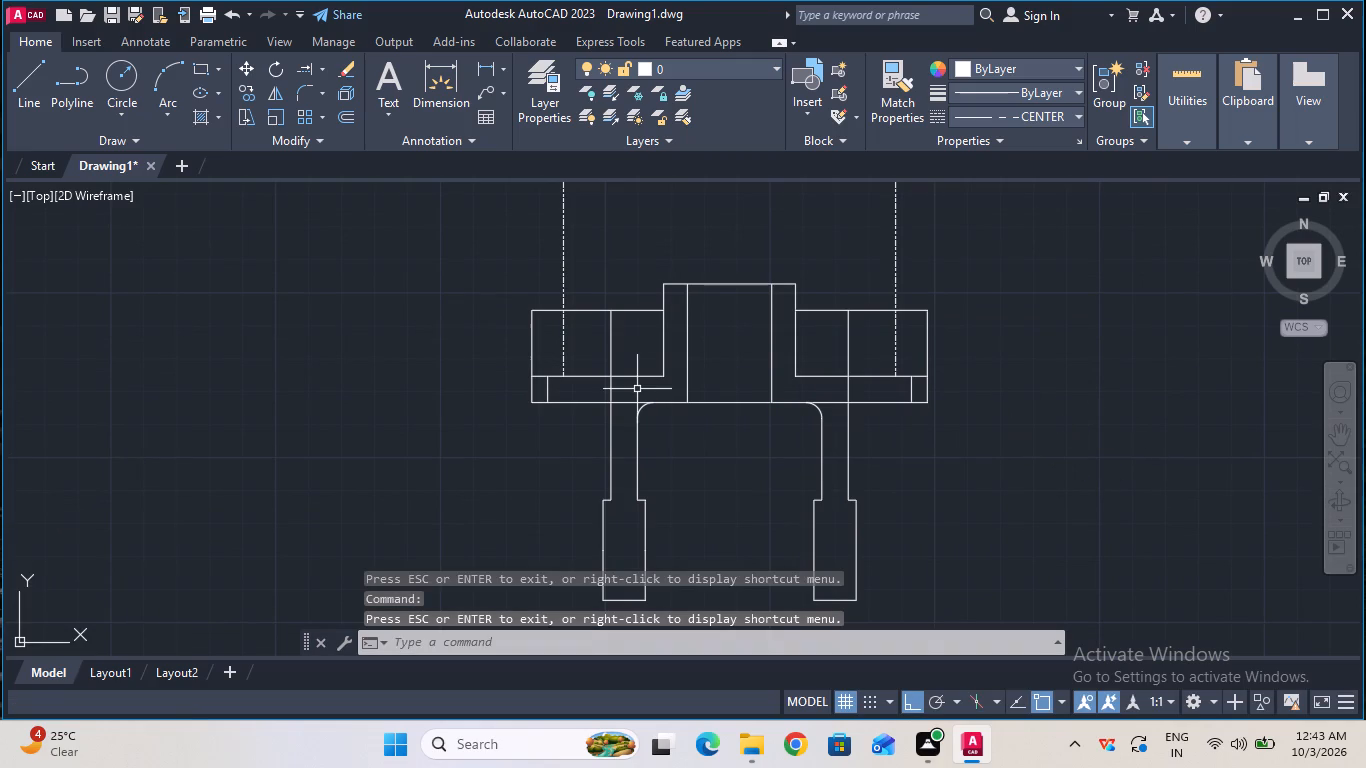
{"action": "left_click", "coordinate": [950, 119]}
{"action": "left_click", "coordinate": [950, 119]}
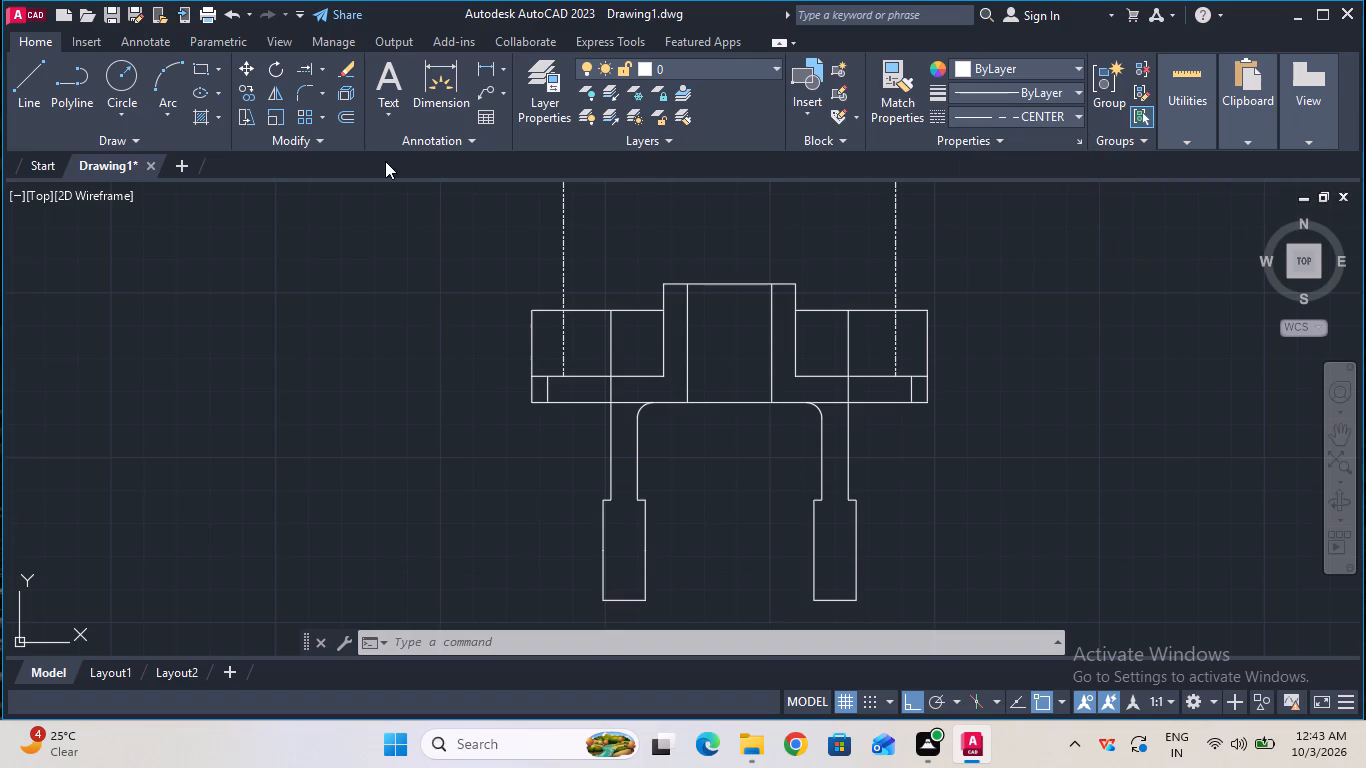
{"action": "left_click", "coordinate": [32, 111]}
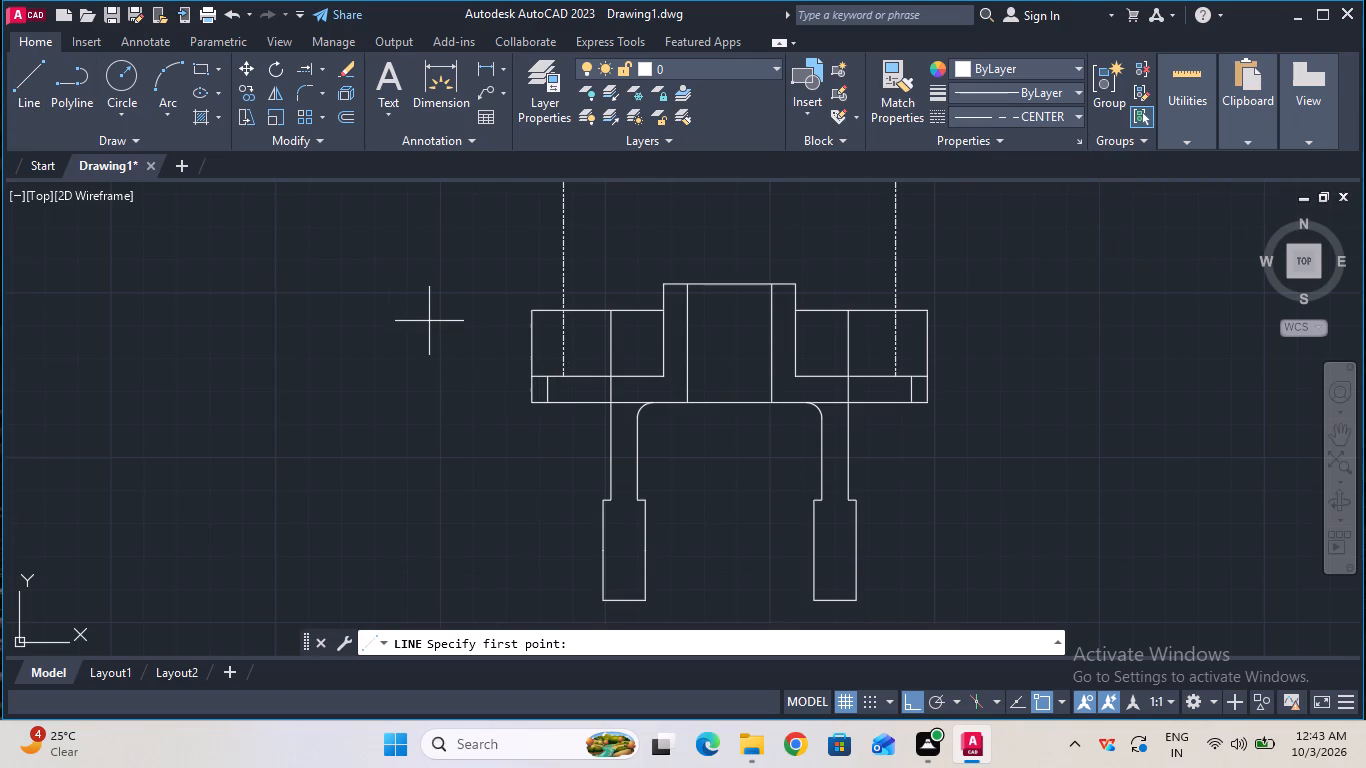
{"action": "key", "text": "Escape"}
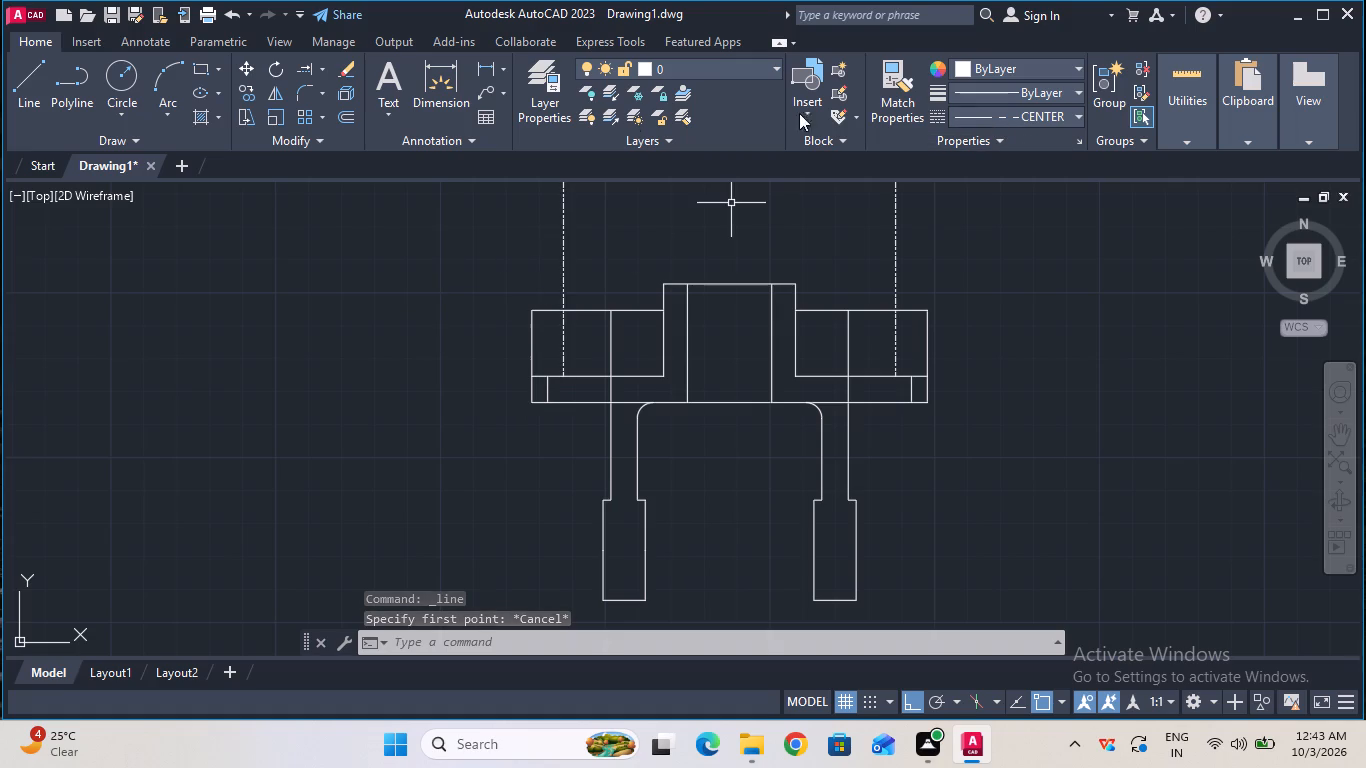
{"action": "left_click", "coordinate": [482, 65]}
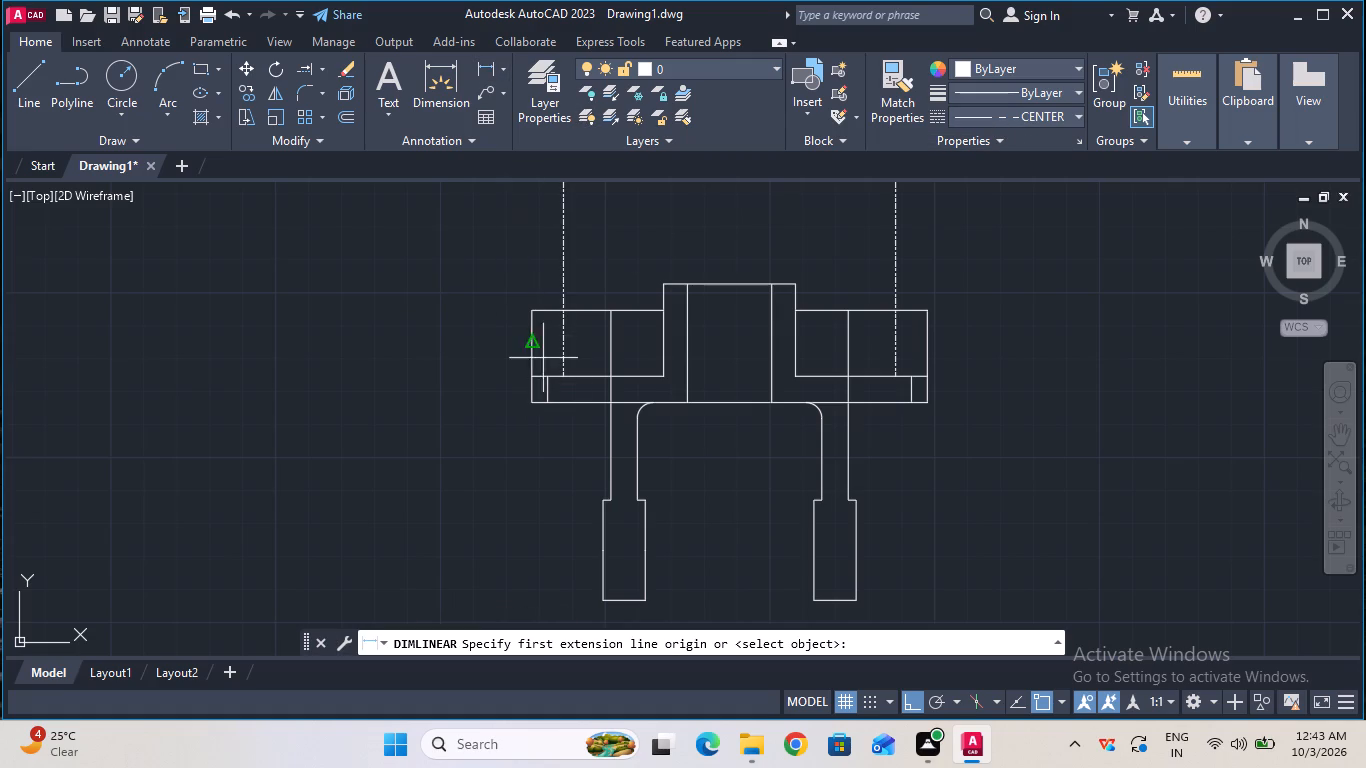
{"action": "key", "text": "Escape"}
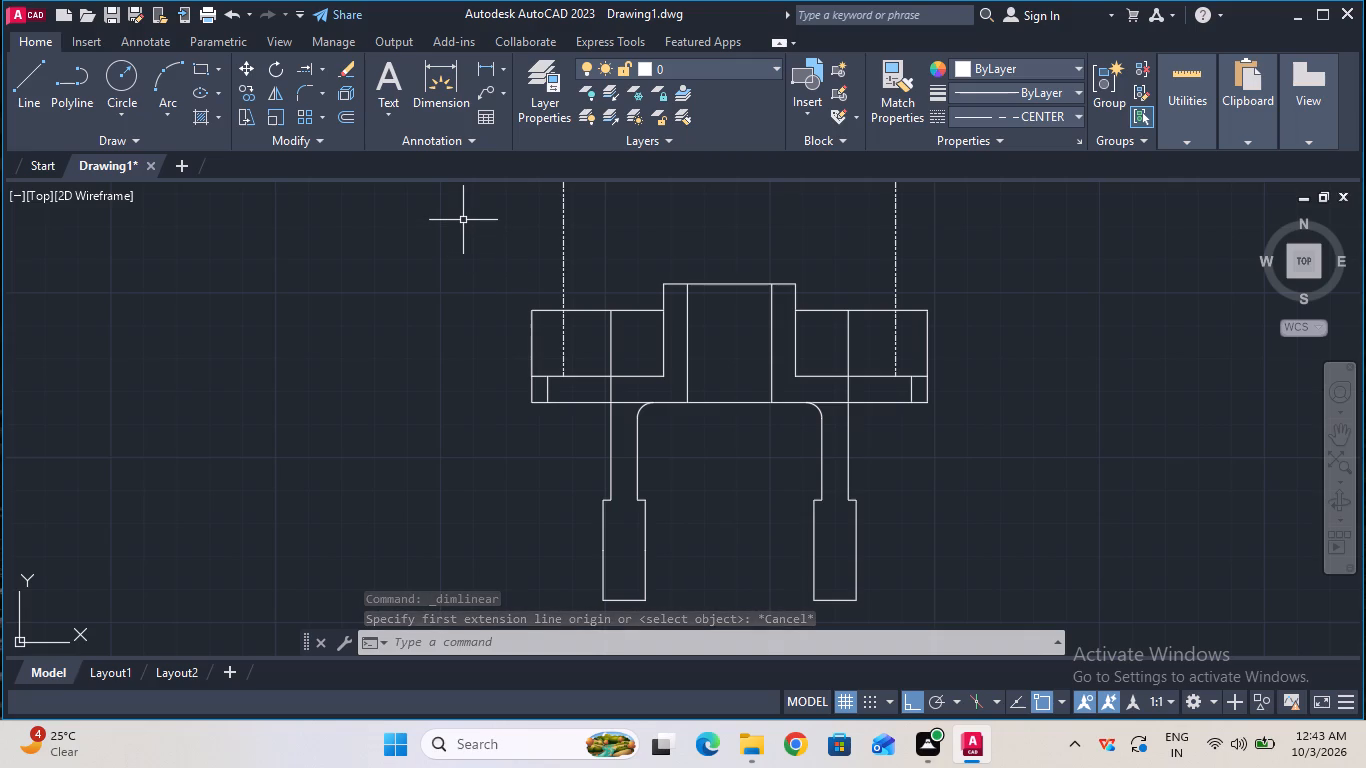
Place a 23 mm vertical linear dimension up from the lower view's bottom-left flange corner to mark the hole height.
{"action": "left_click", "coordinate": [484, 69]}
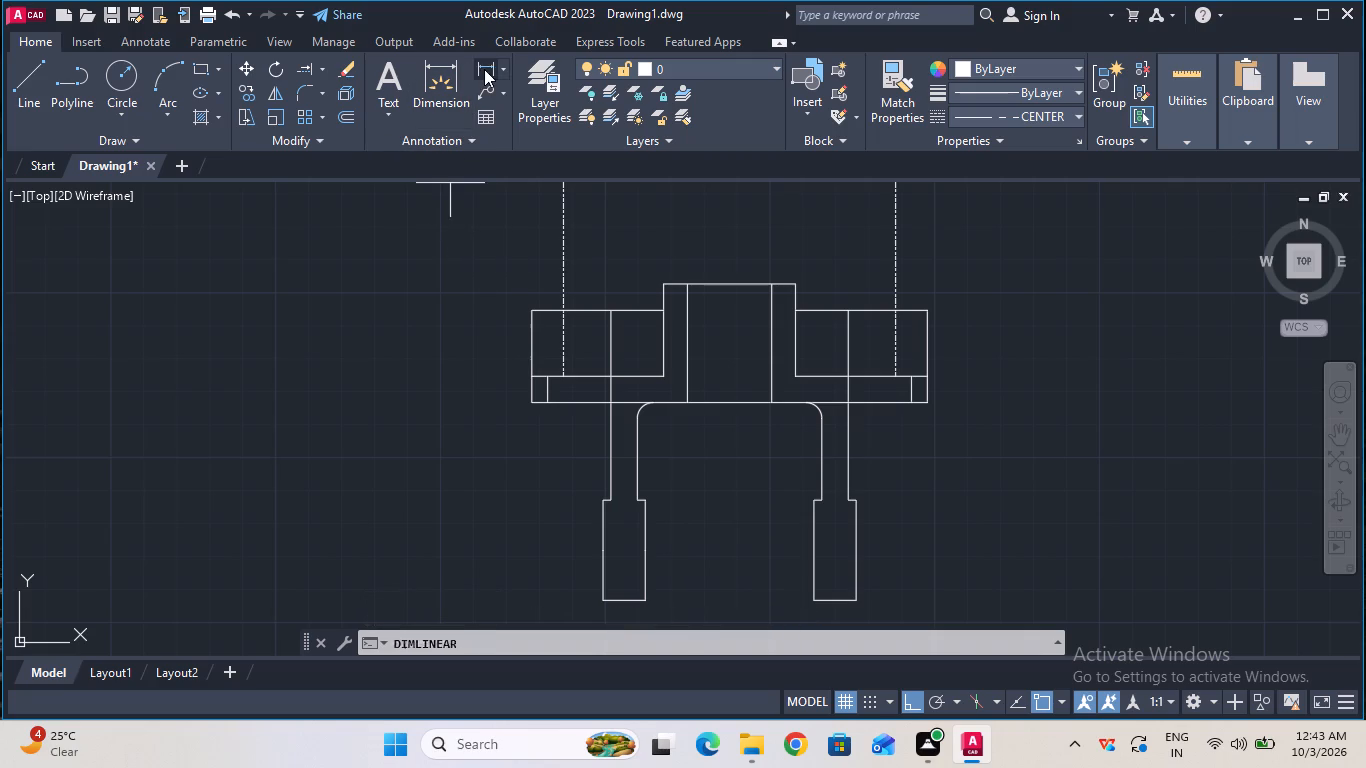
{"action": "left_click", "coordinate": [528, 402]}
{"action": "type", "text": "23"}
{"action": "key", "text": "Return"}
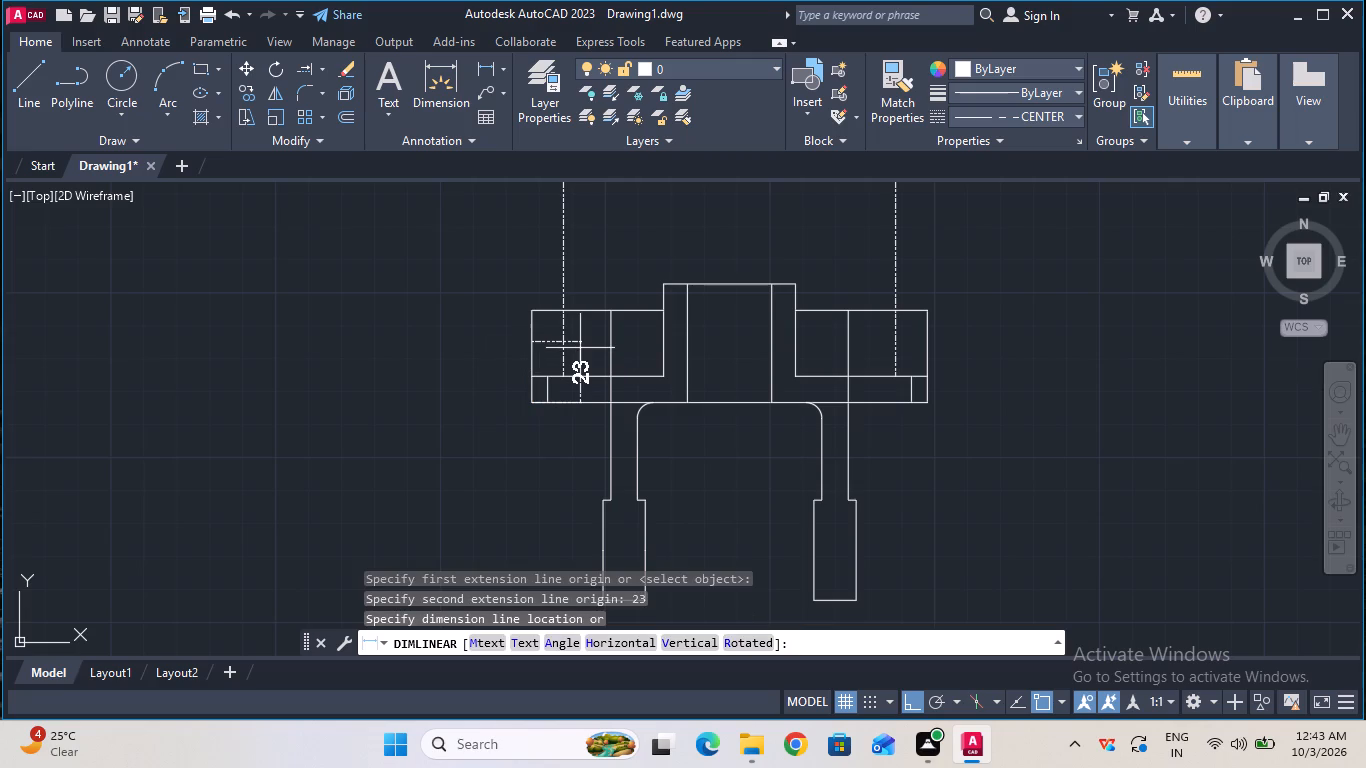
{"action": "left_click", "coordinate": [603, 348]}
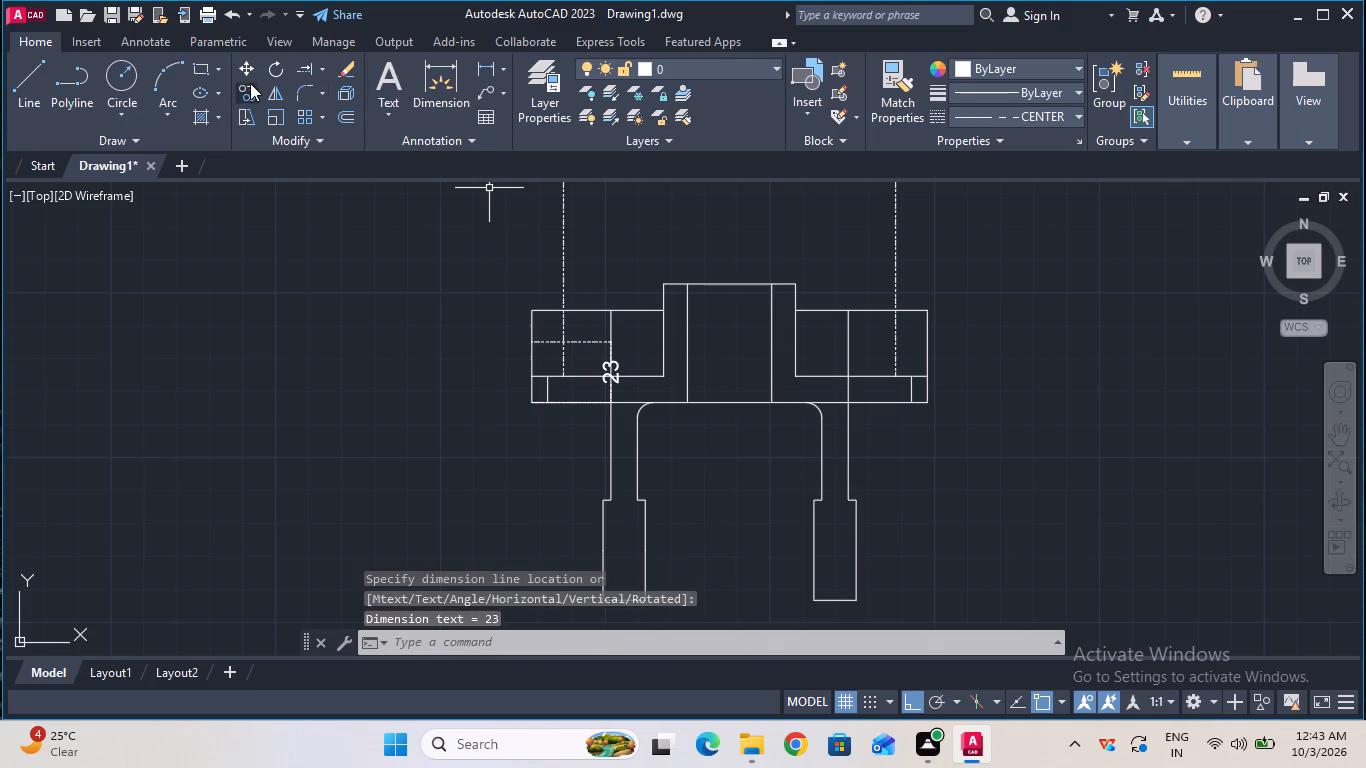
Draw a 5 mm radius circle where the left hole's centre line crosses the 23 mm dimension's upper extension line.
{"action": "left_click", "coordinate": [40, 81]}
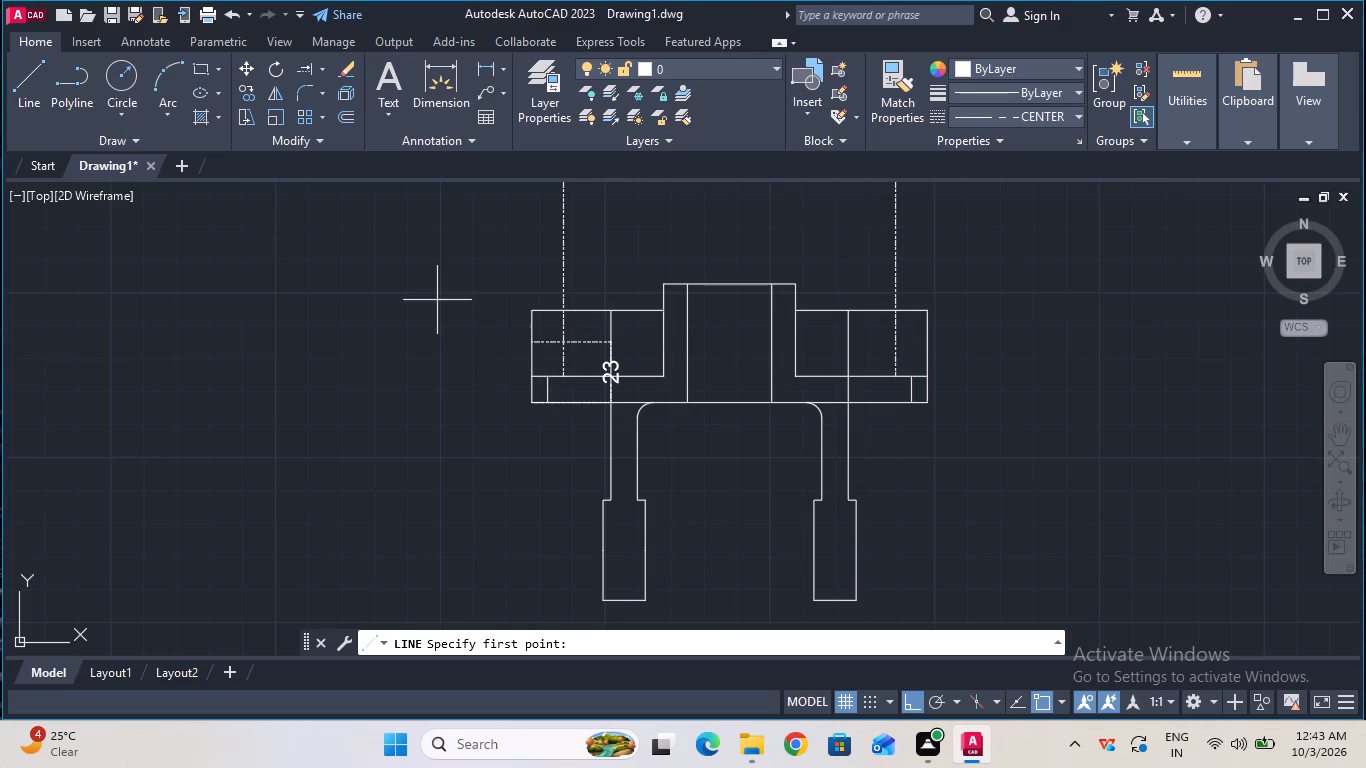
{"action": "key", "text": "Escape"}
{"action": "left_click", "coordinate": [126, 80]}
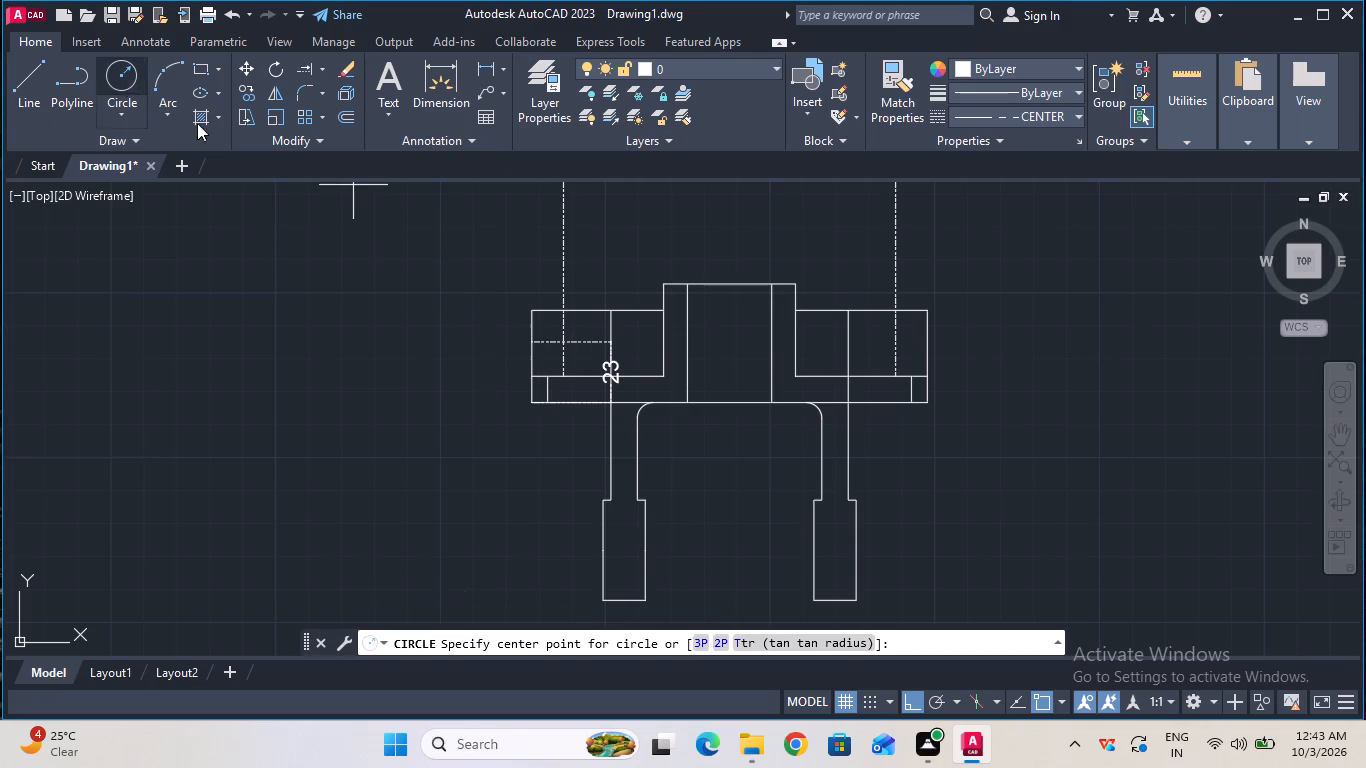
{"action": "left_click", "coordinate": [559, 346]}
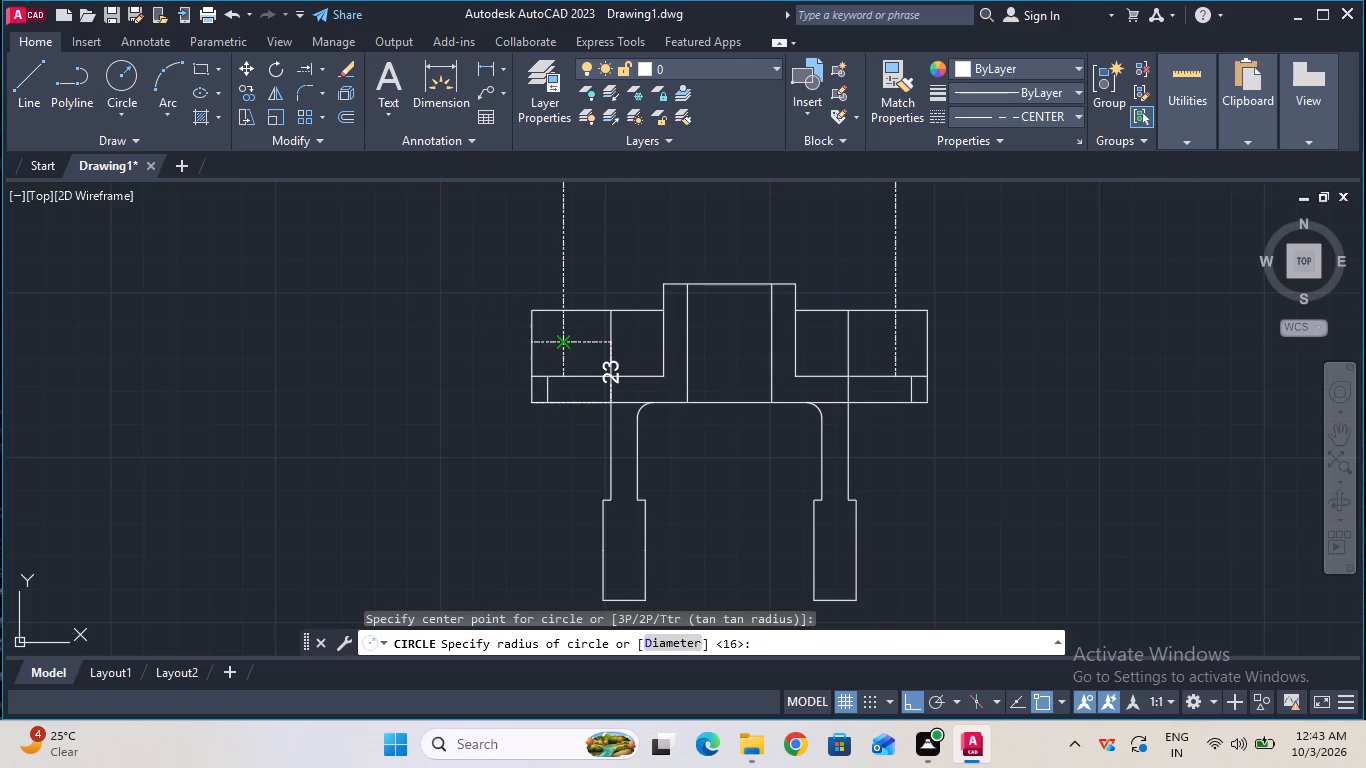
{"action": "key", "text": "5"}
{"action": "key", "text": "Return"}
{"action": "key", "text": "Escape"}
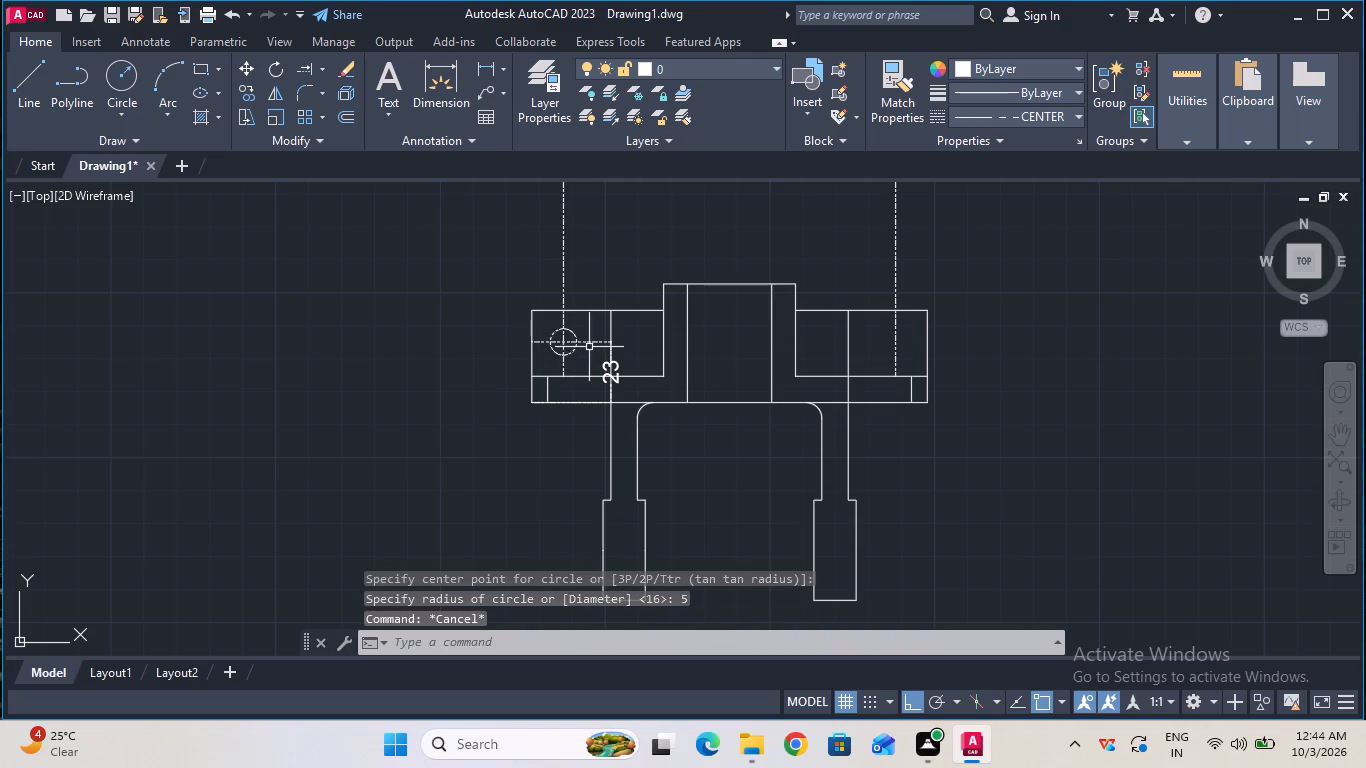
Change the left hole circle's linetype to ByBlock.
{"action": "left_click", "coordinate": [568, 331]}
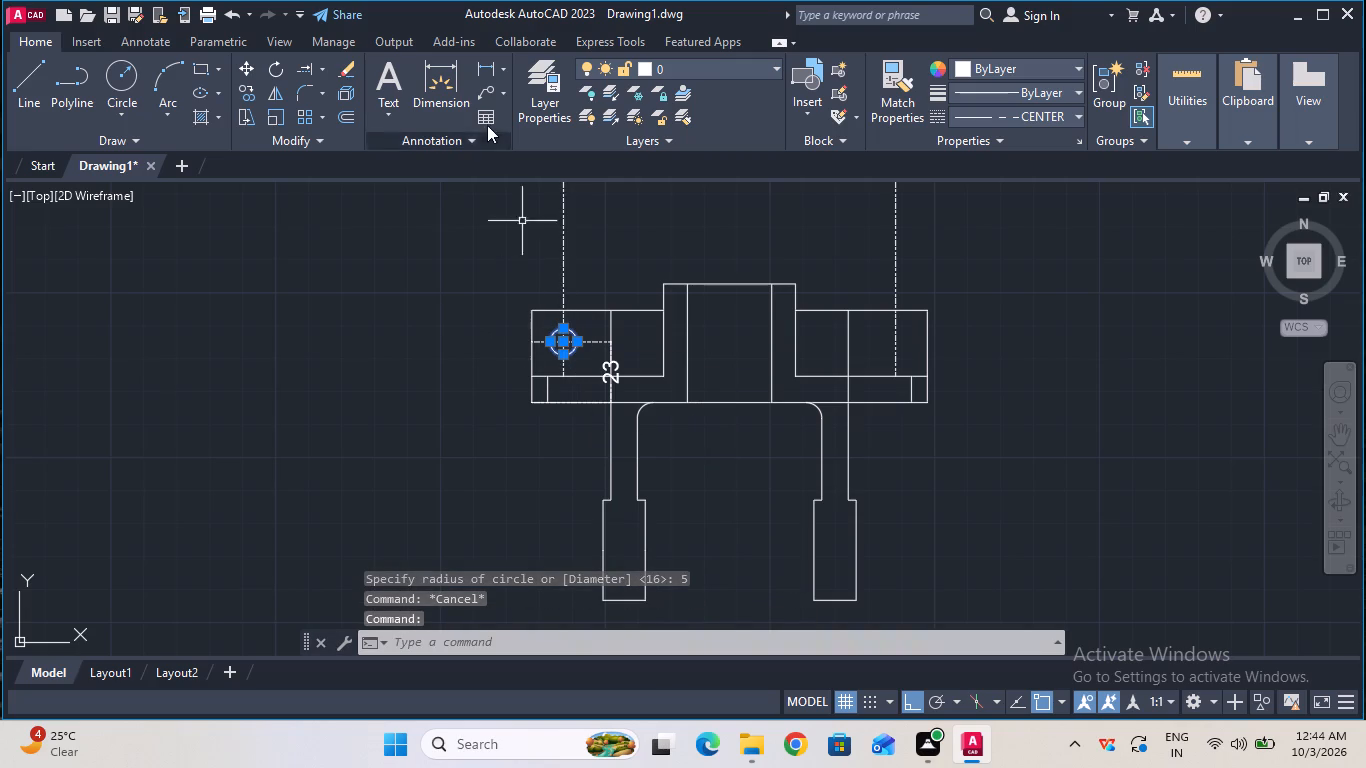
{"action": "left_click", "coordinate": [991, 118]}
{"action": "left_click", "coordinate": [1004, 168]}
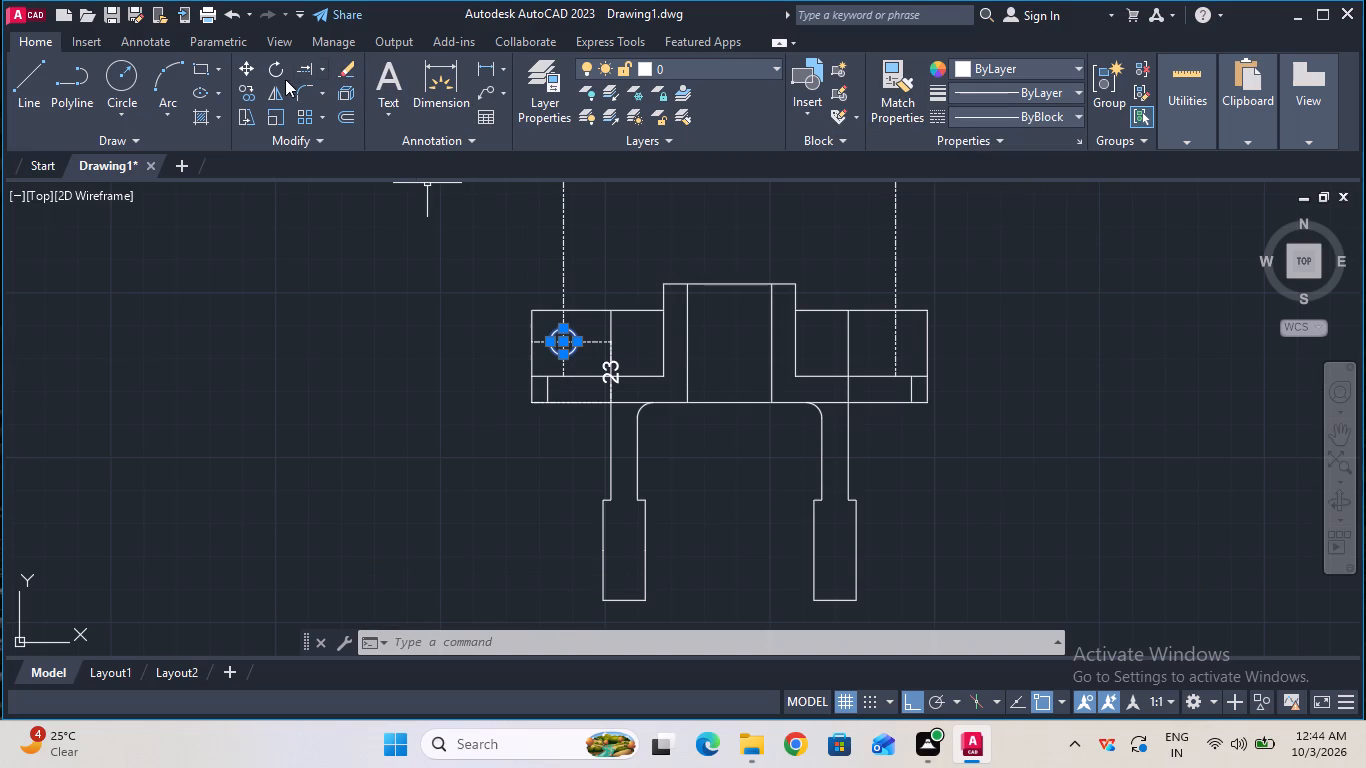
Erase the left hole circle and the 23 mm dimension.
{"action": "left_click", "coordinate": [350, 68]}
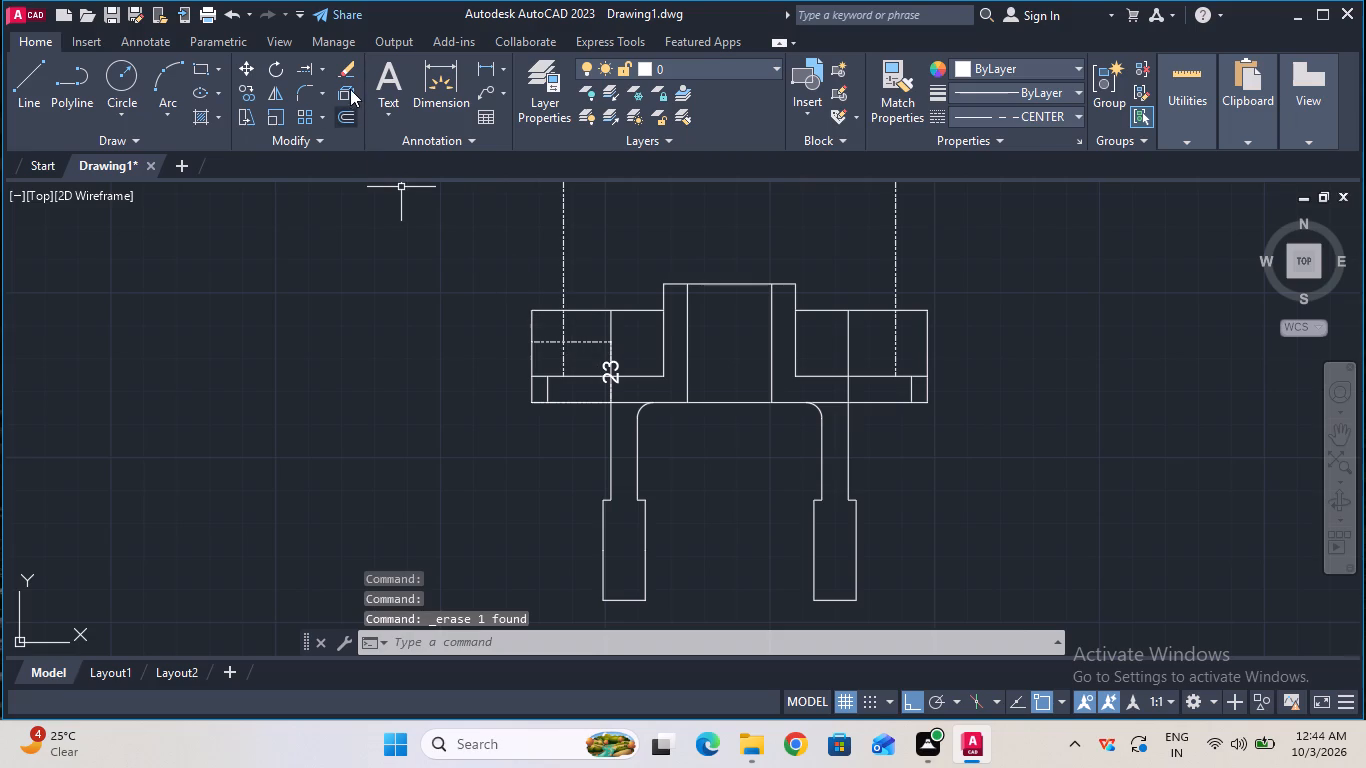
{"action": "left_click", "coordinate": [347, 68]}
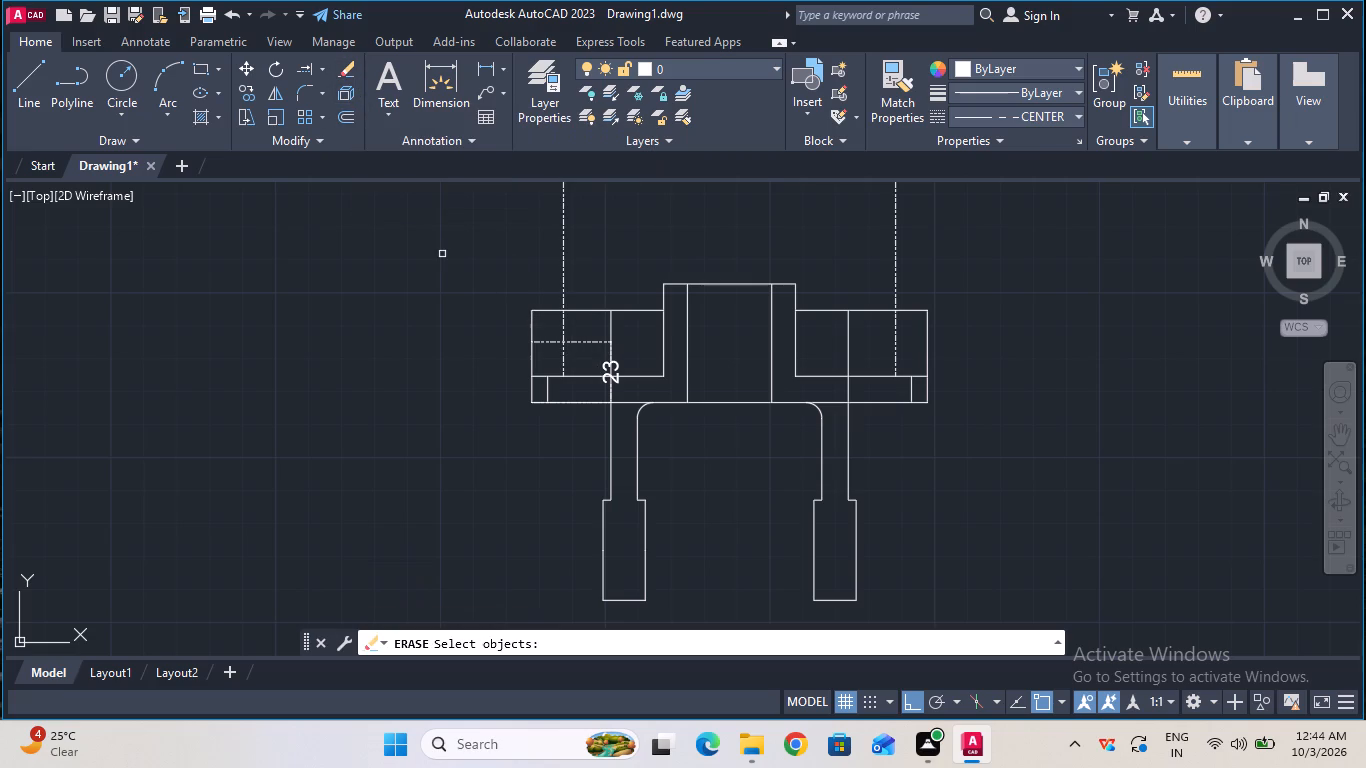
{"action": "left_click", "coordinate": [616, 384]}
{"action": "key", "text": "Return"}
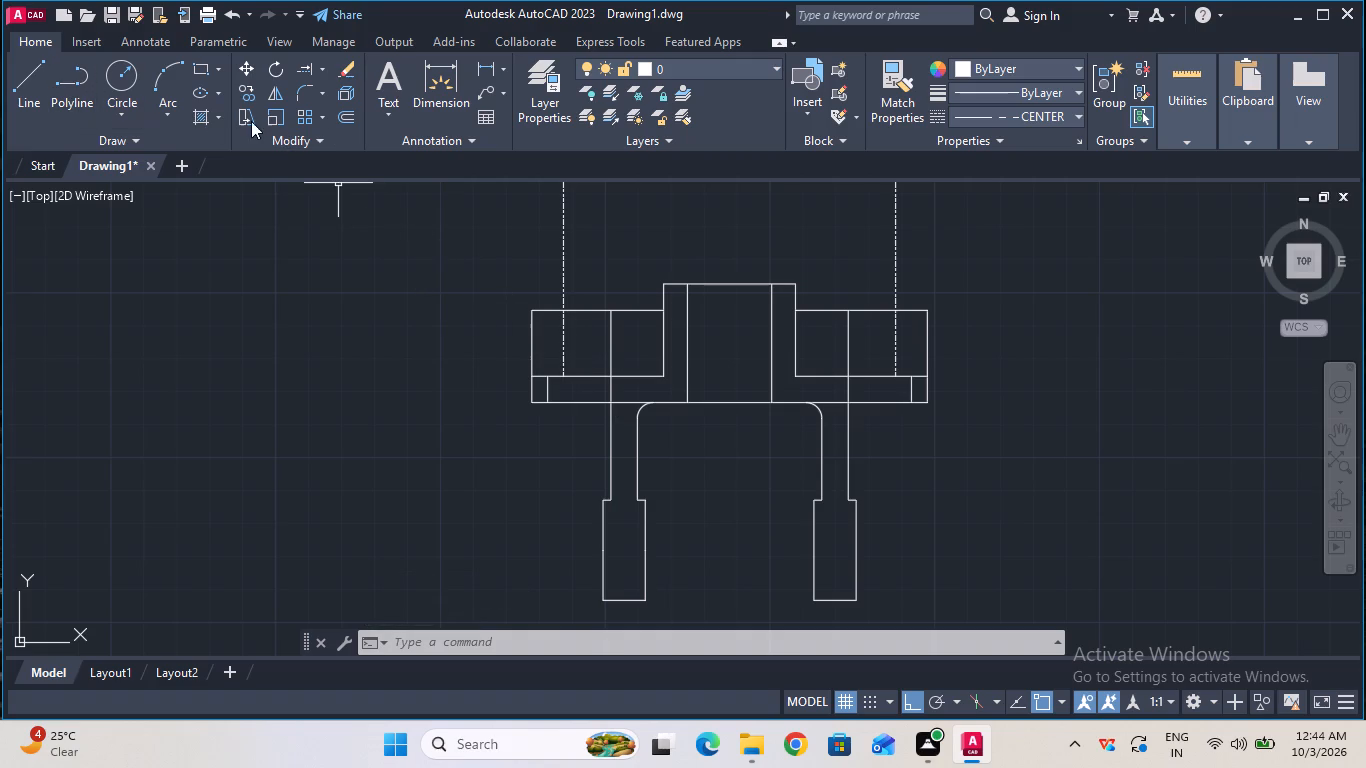
Place a 23 mm vertical linear dimension up from the bottom-left flange corner as a locator for the hole height.
{"action": "left_click", "coordinate": [484, 70]}
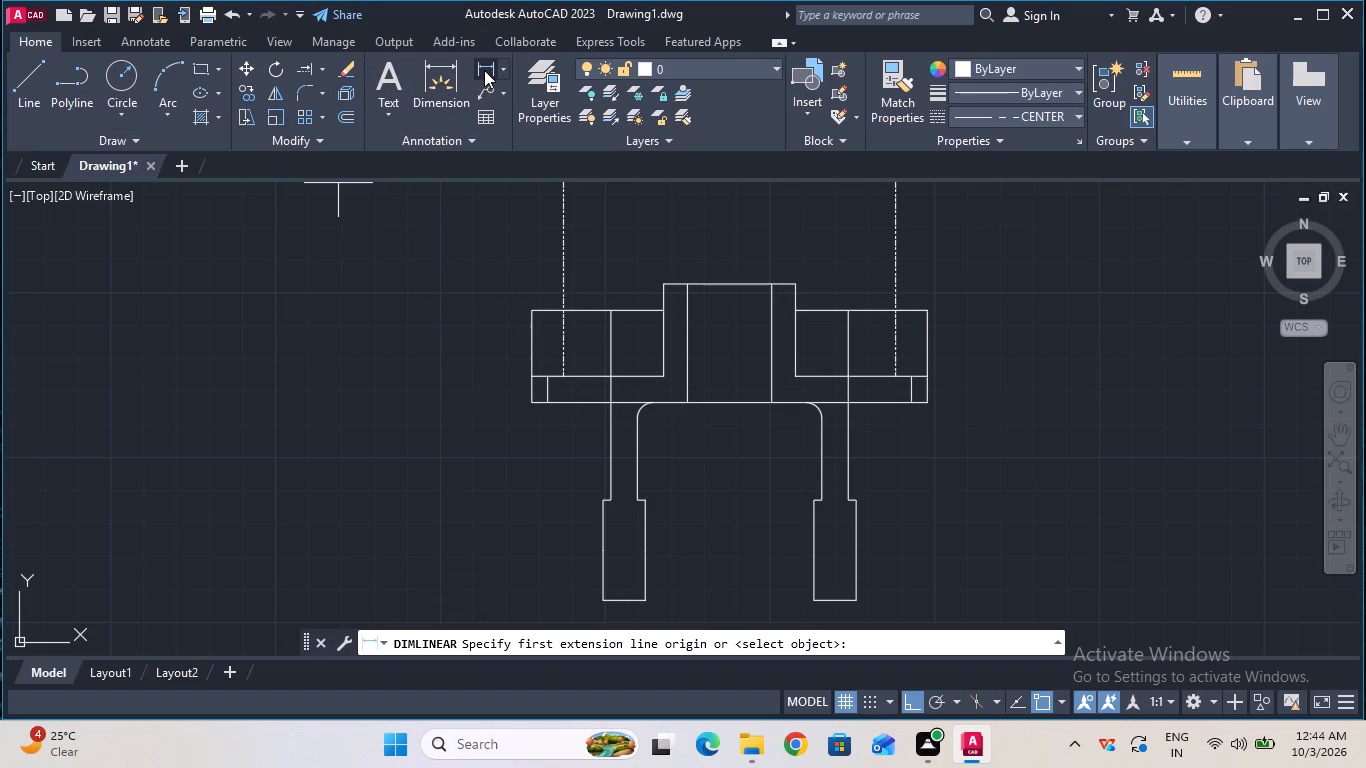
{"action": "left_click", "coordinate": [537, 397]}
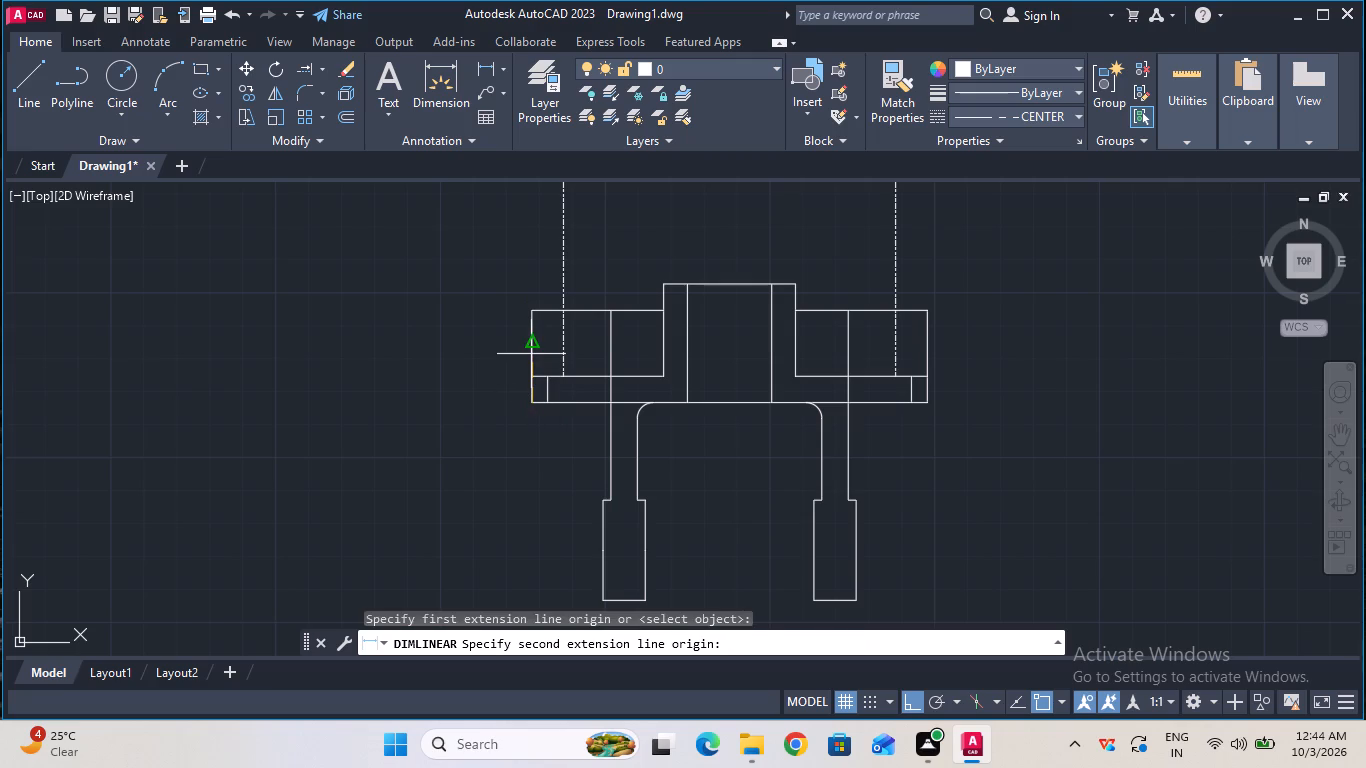
{"action": "type", "text": "23"}
{"action": "key", "text": "Return"}
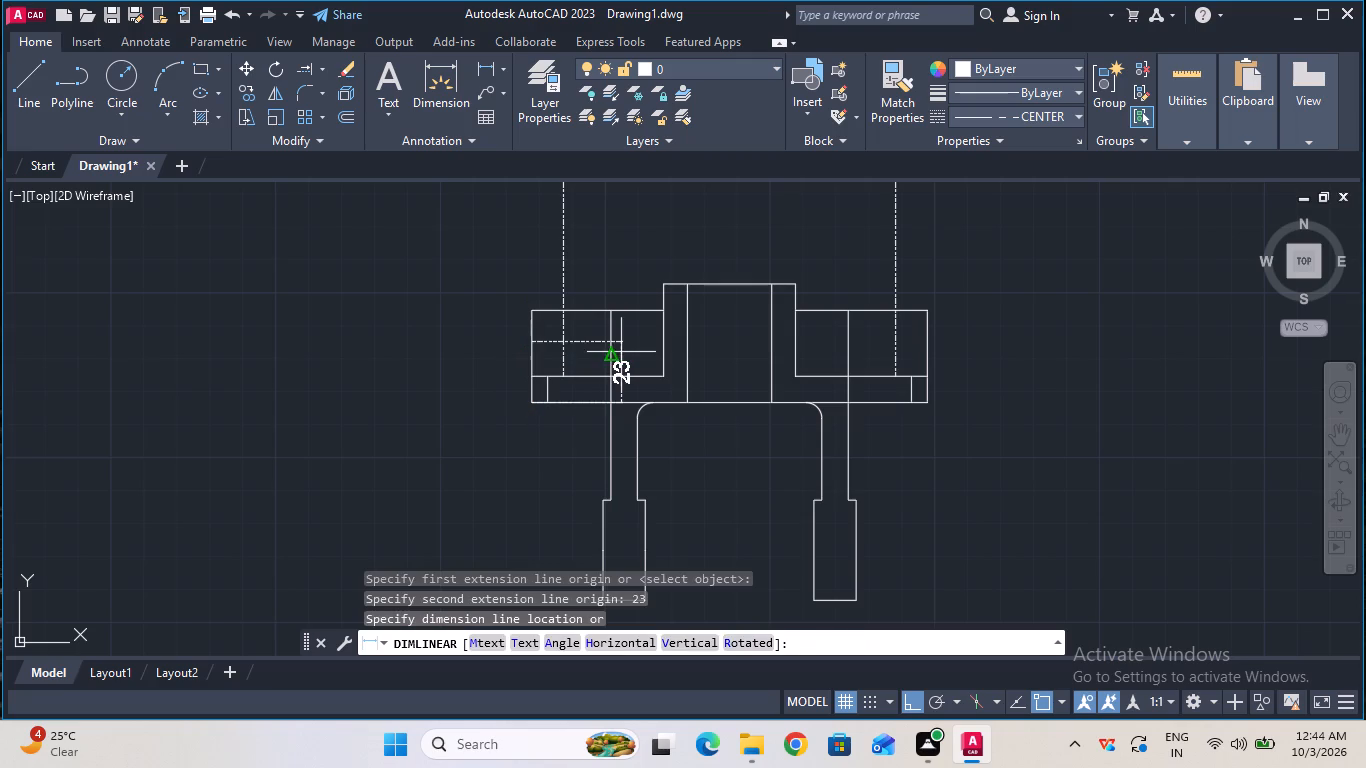
{"action": "left_click", "coordinate": [622, 352]}
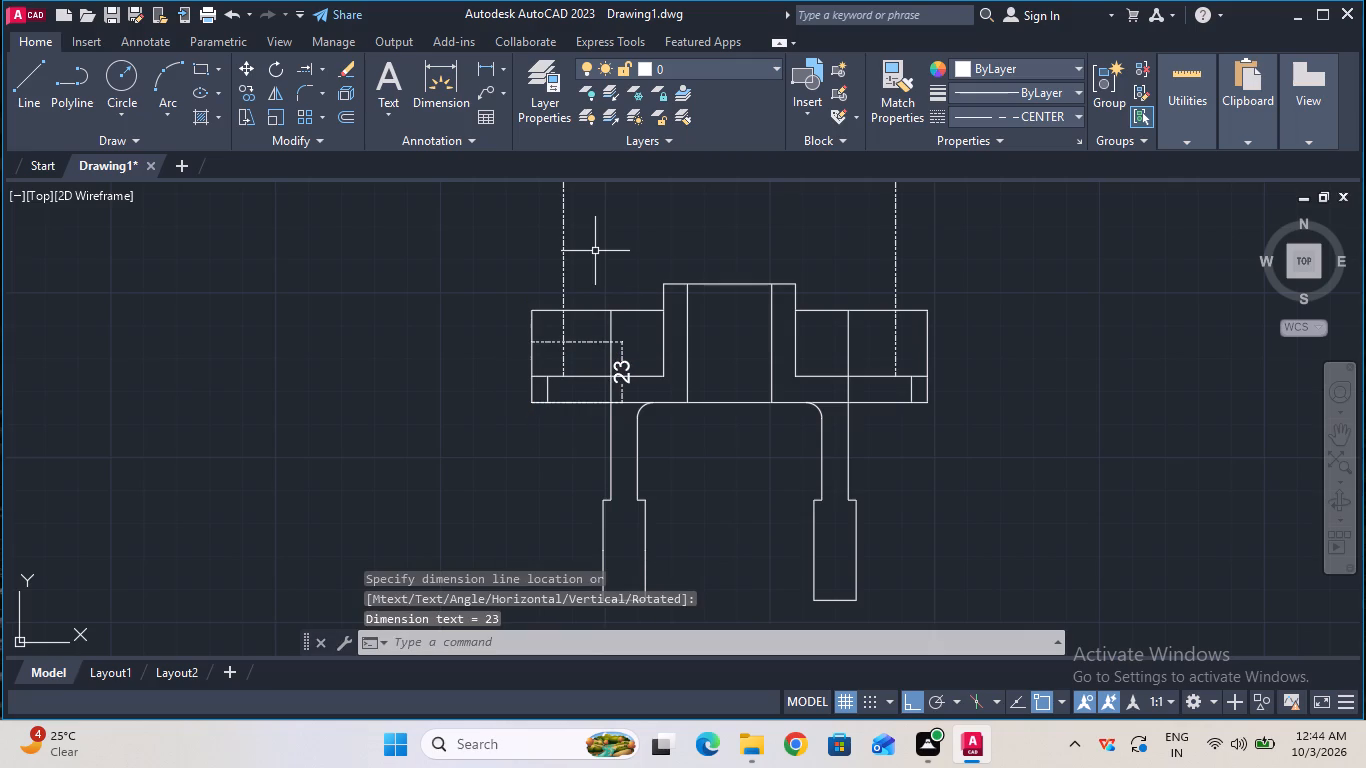
With the current linetype set to ByBlock, draw a 5 mm radius circle where the left centre line meets the 23 mm level.
{"action": "left_click", "coordinate": [996, 118]}
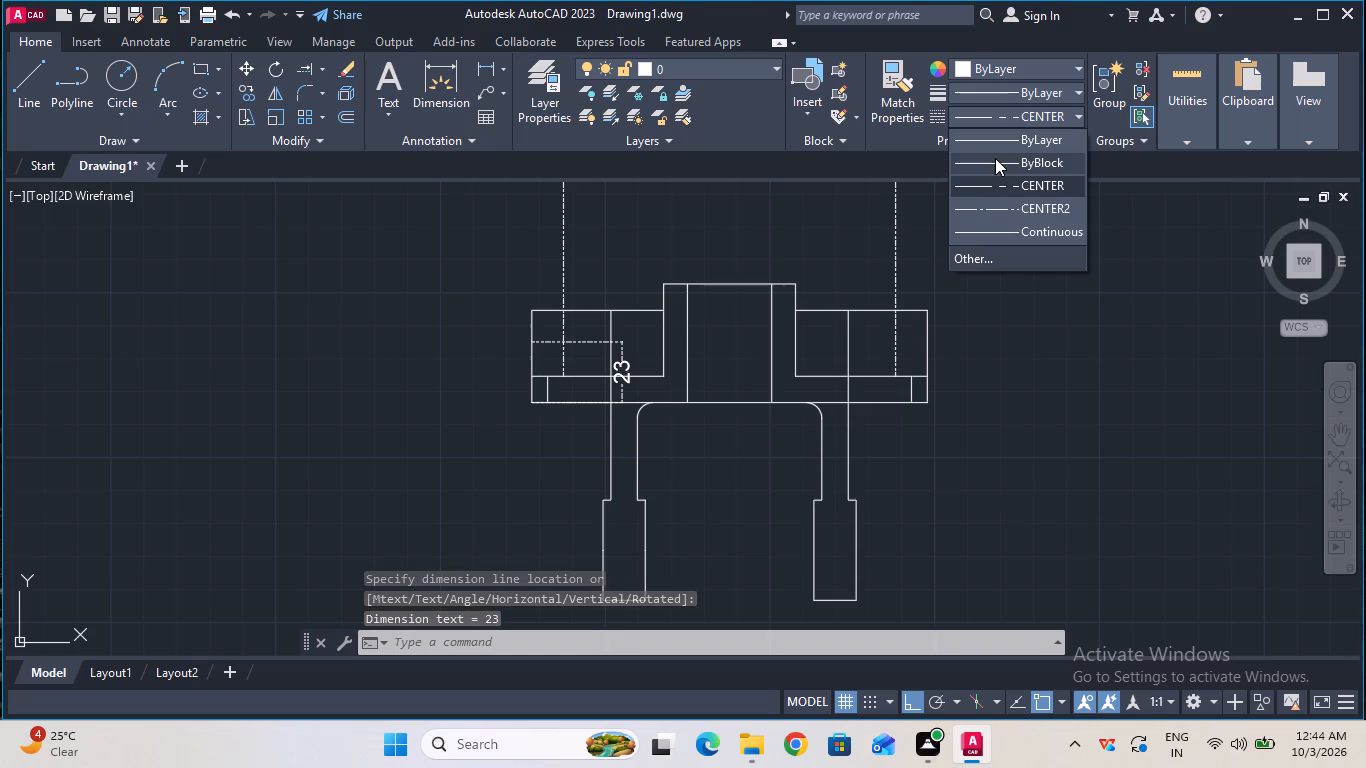
{"action": "left_click", "coordinate": [995, 158]}
{"action": "left_click", "coordinate": [117, 89]}
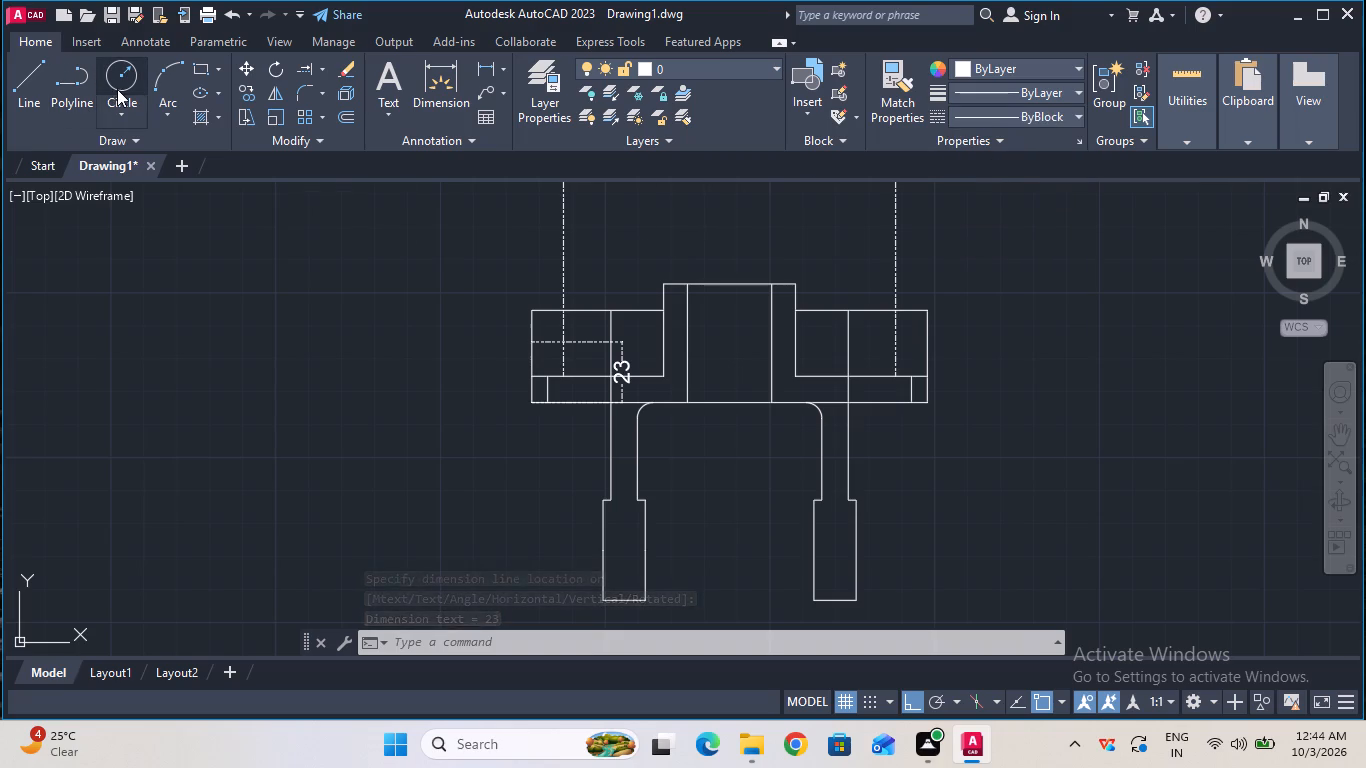
{"action": "left_click", "coordinate": [567, 339]}
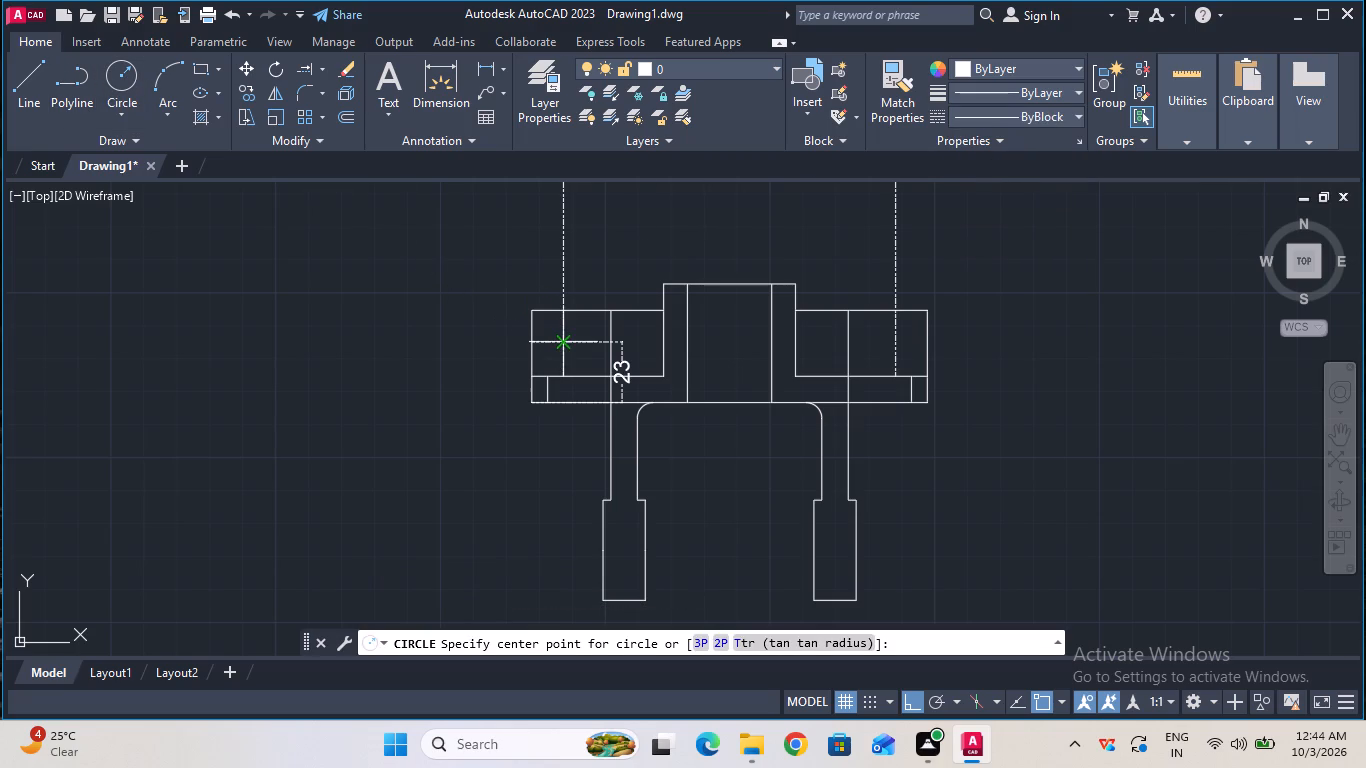
{"action": "key", "text": "5"}
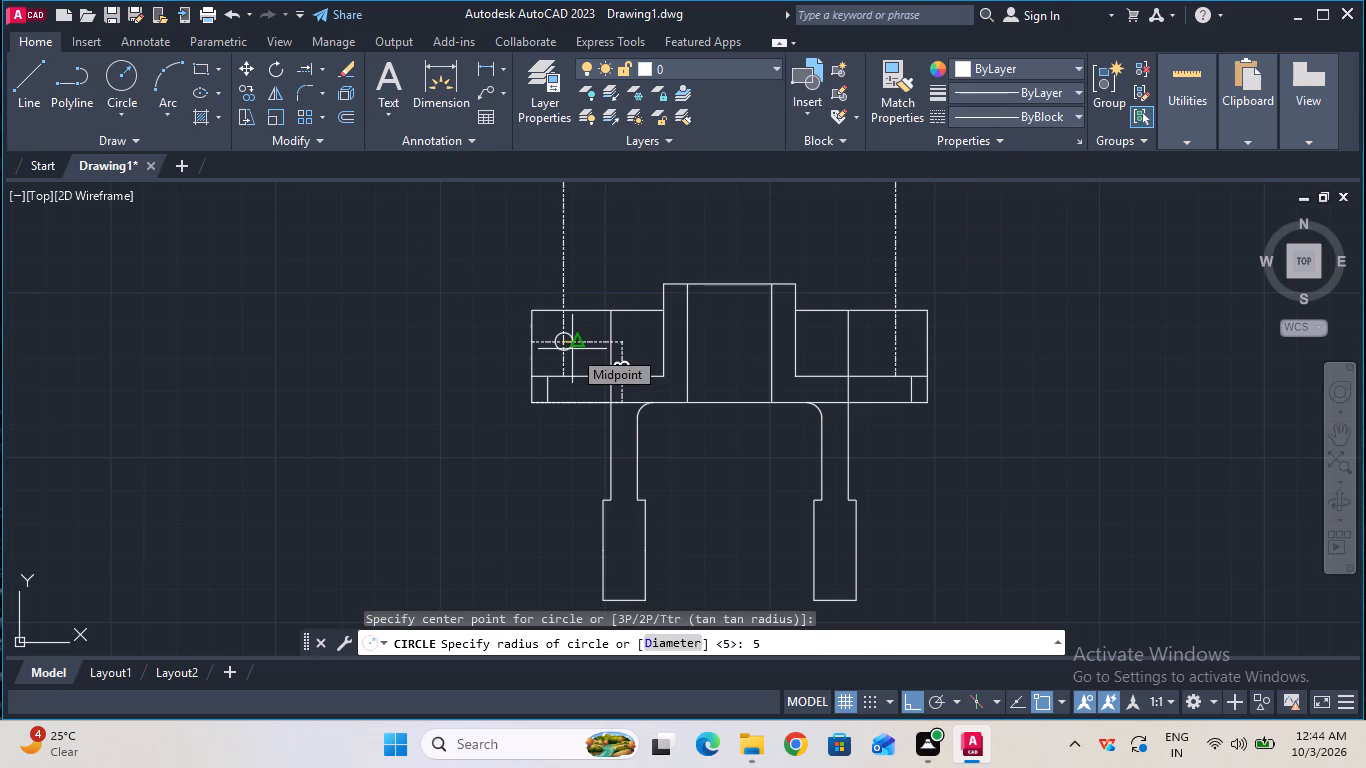
{"action": "key", "text": "Return"}
{"action": "key", "text": "Escape"}
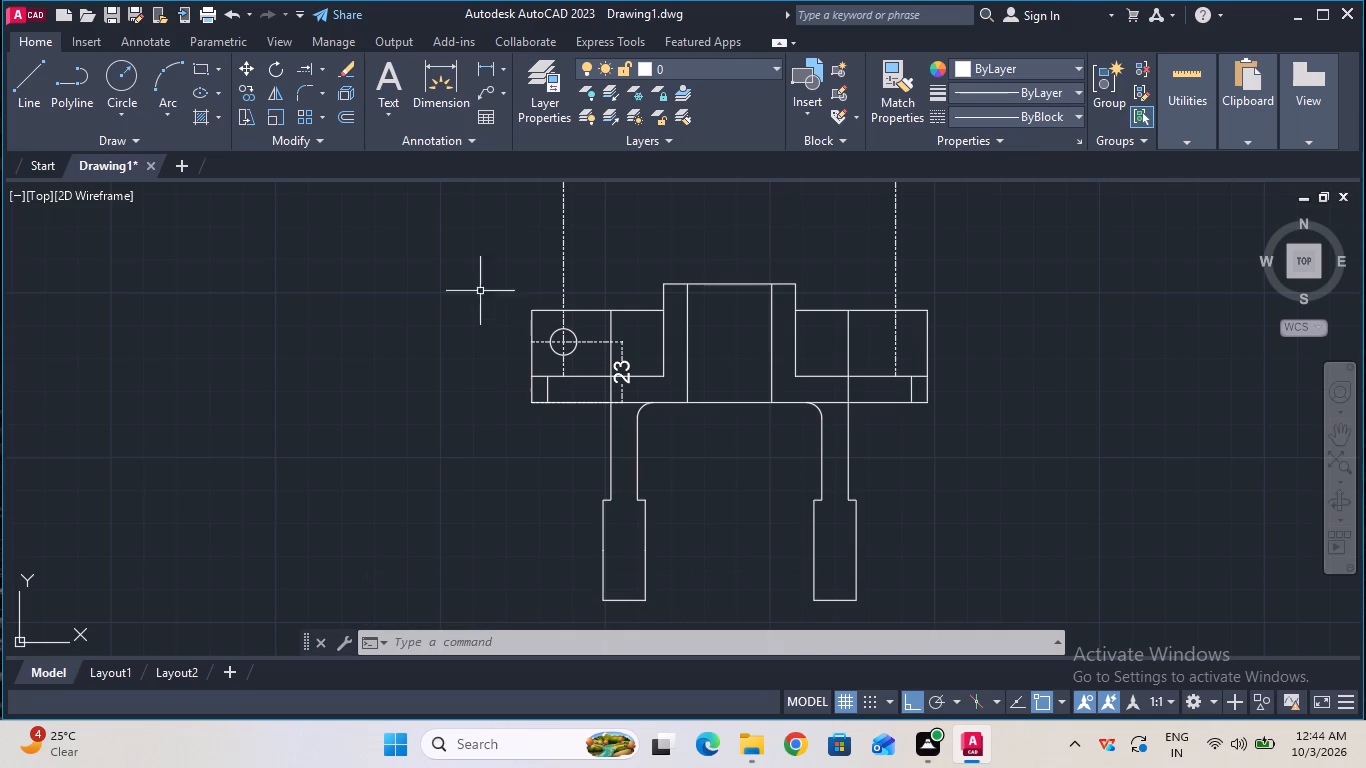
Copy the left hole circle 126 mm horizontally from its centre onto the right hole's centre line.
{"action": "left_click", "coordinate": [255, 98]}
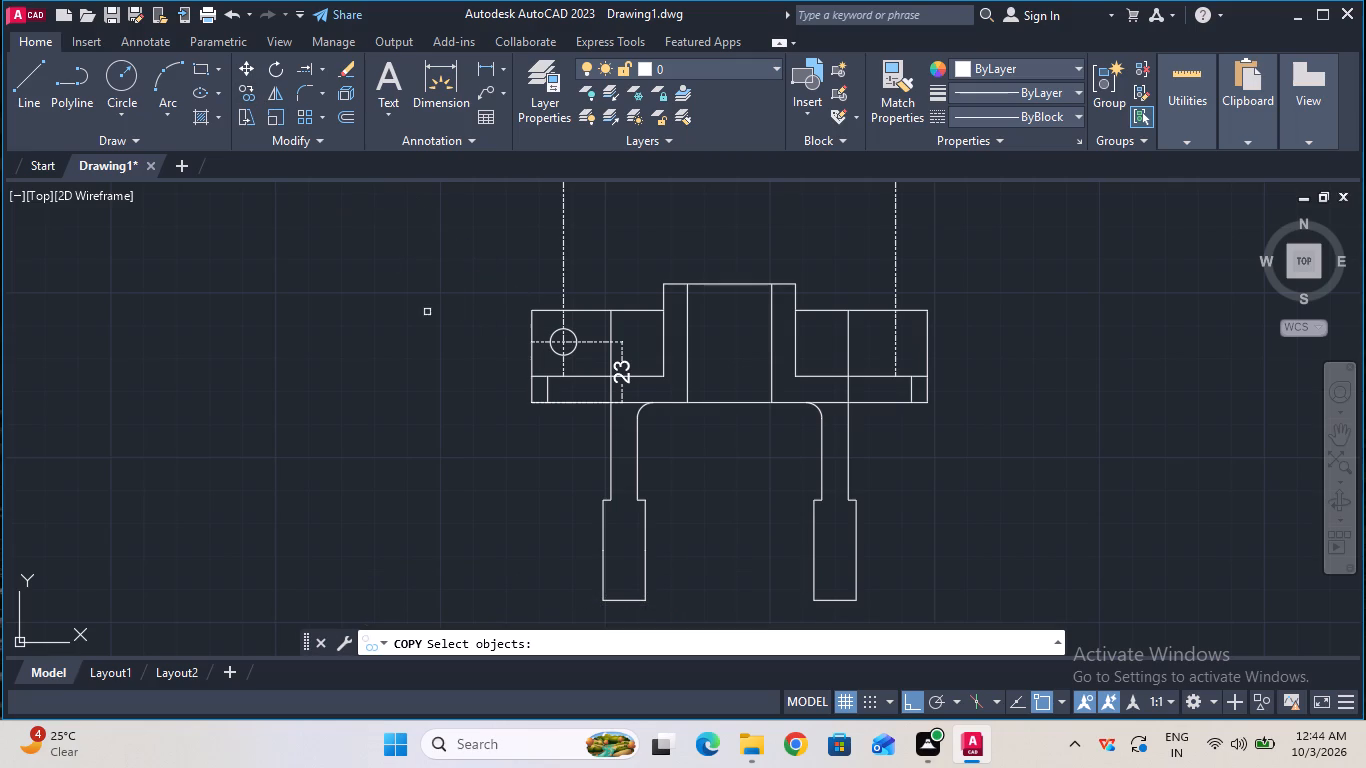
{"action": "left_click", "coordinate": [555, 334]}
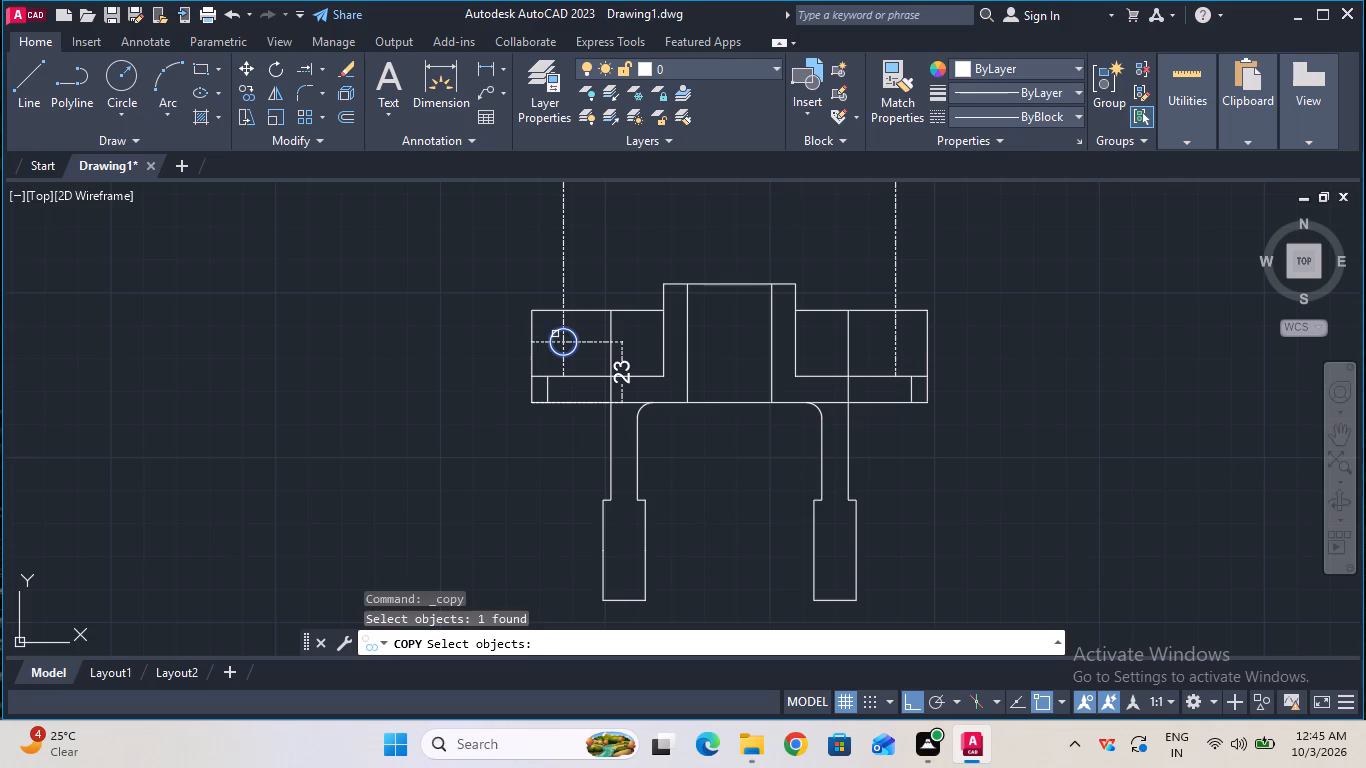
{"action": "key", "text": "Return"}
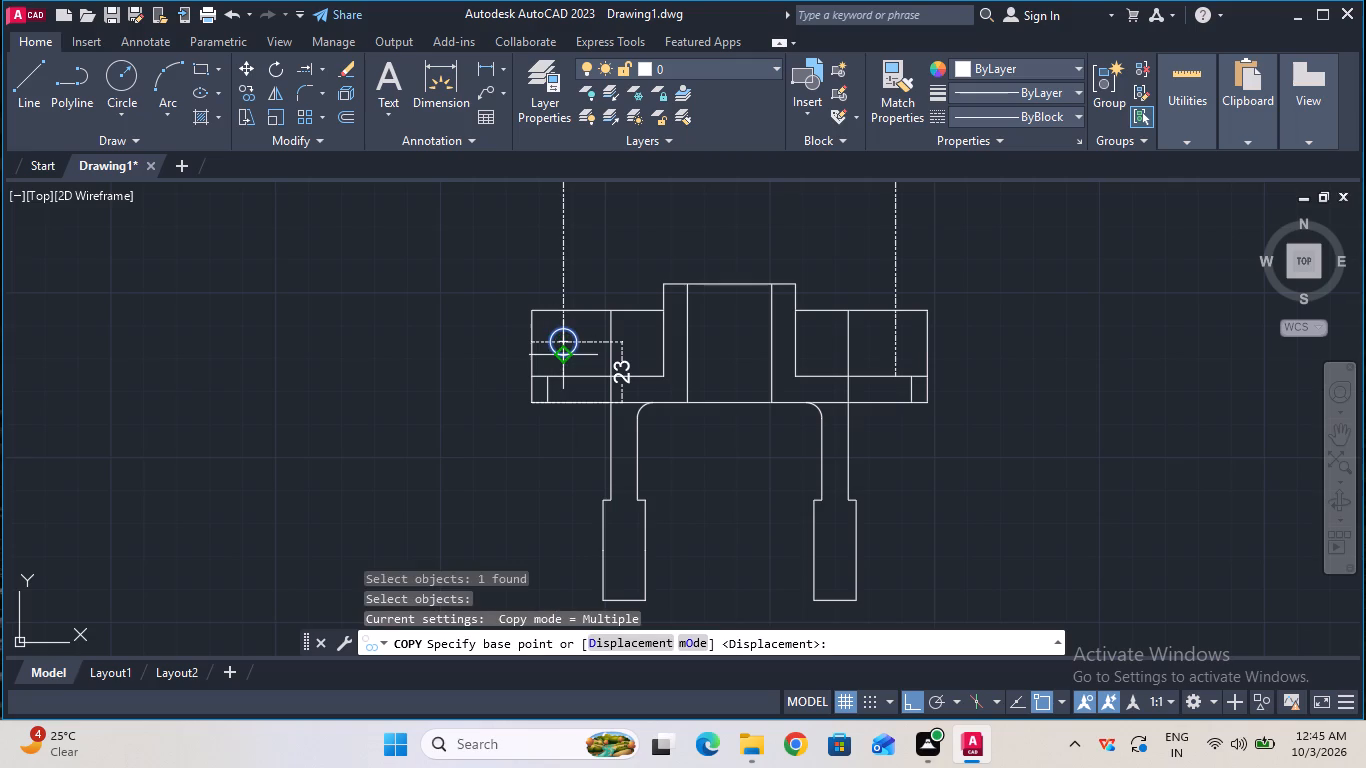
{"action": "left_click", "coordinate": [564, 344]}
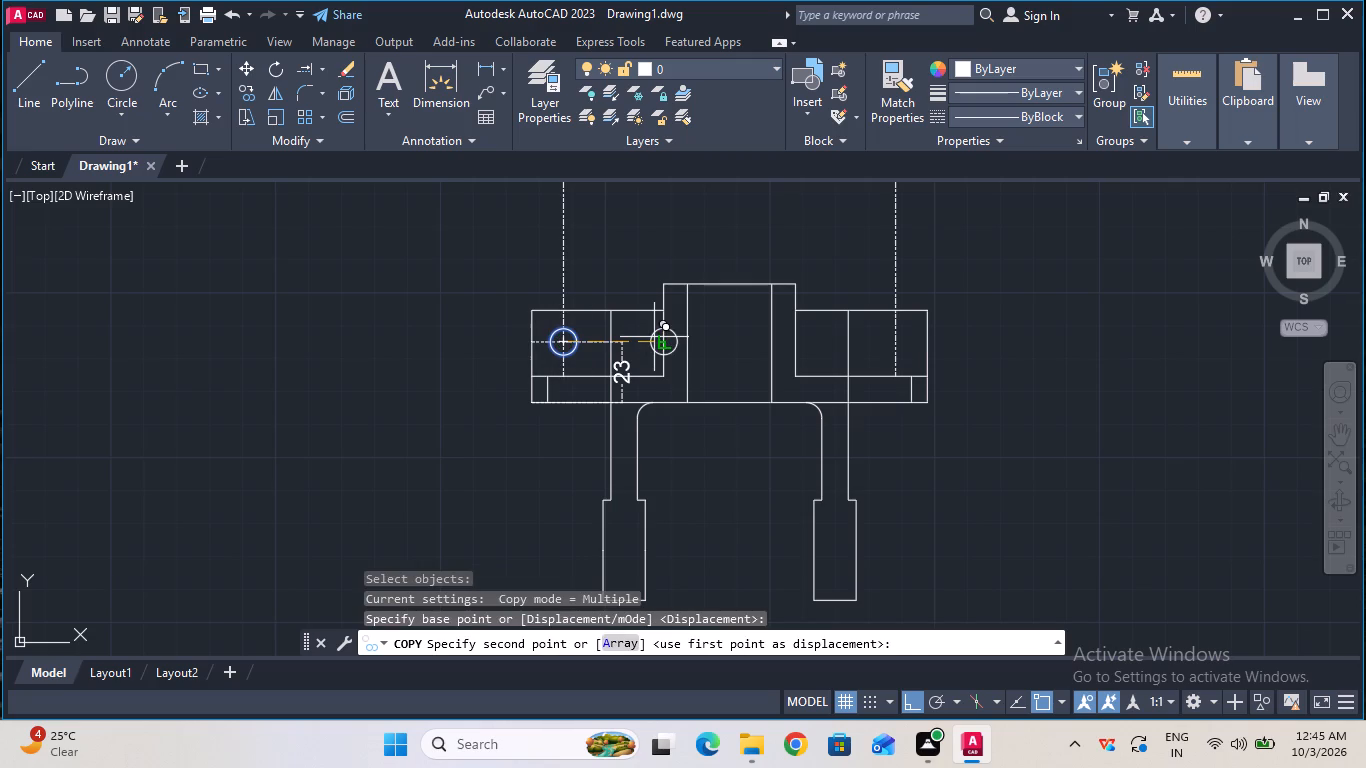
{"action": "type", "text": "126"}
{"action": "key", "text": "Return"}
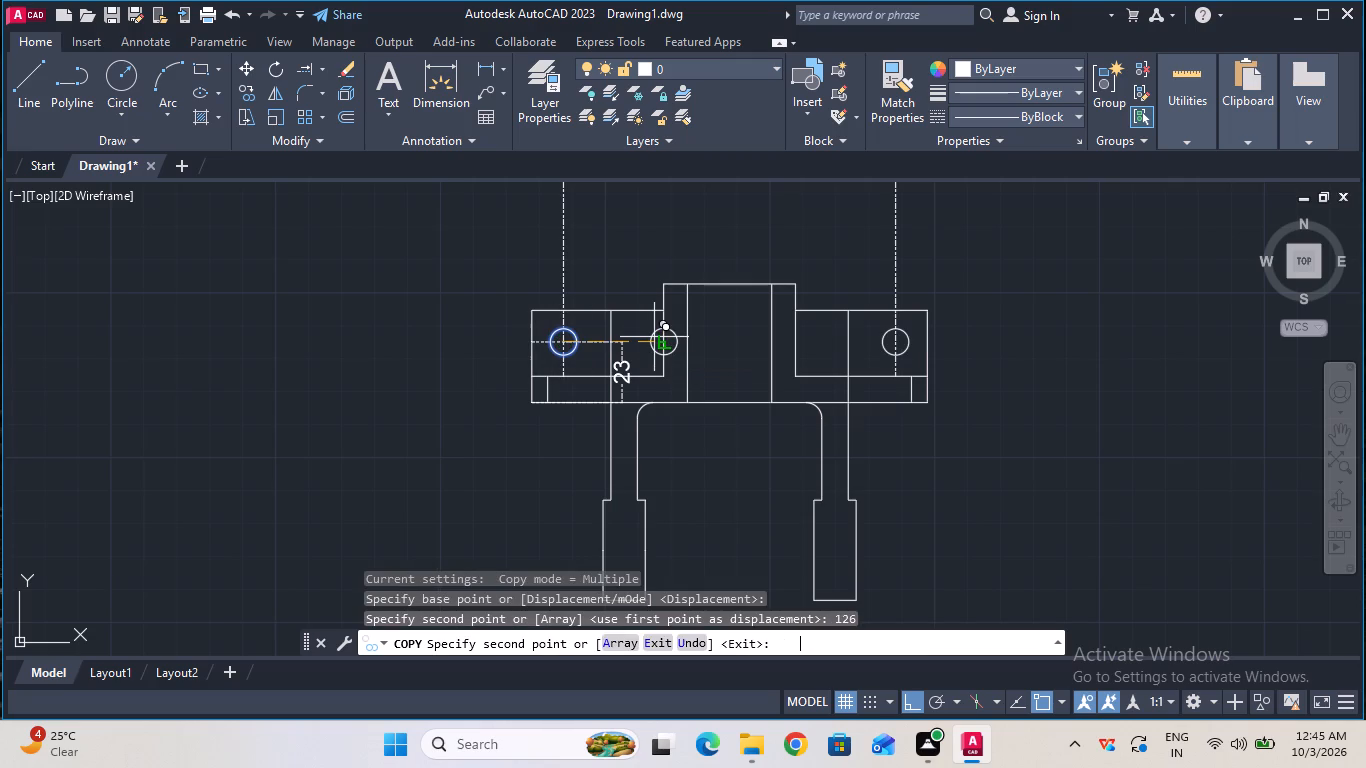
{"action": "key", "text": "Escape"}
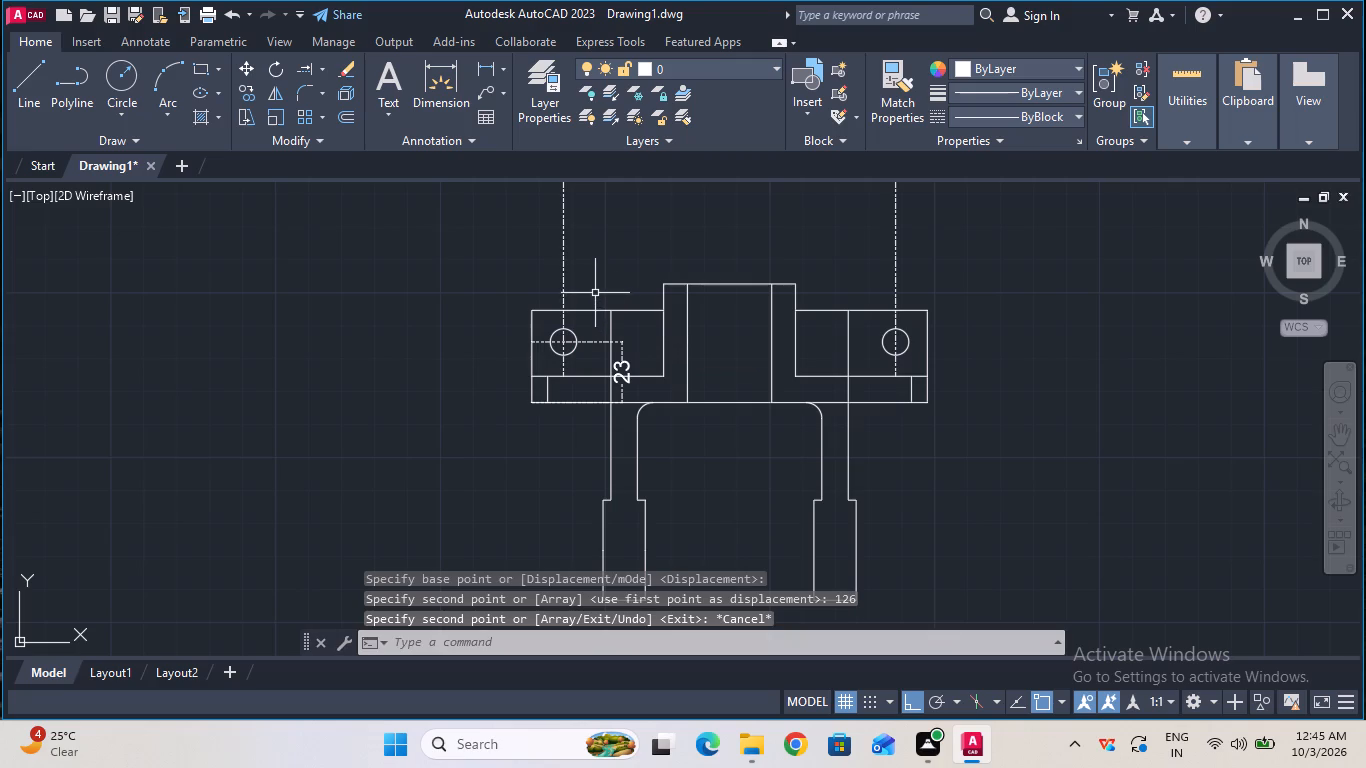
Remove the 23 mm locating dimension from the lower view with the Trim command.
{"action": "scroll", "coordinate": [594, 291], "scroll_direction": "down", "scroll_amount": 1, "text": "ctrl"}
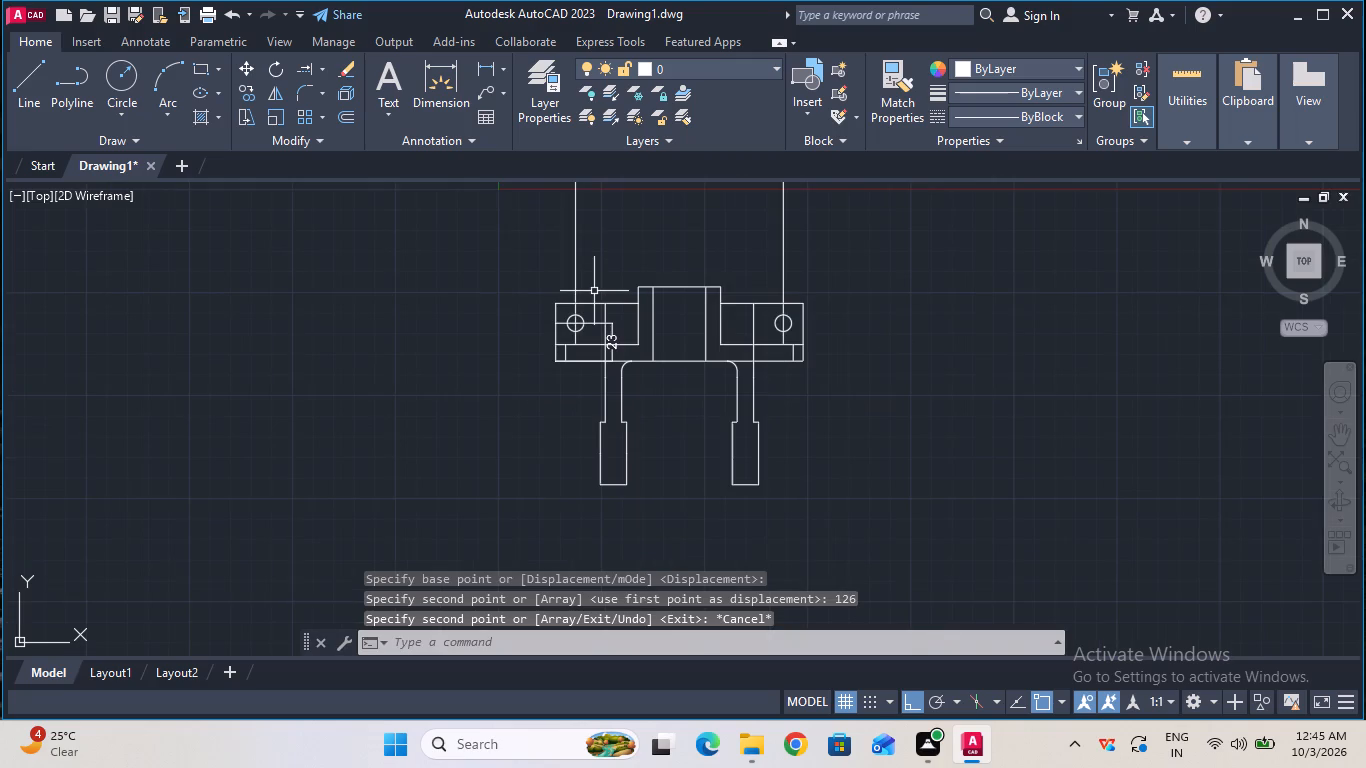
{"action": "left_click", "coordinate": [318, 68]}
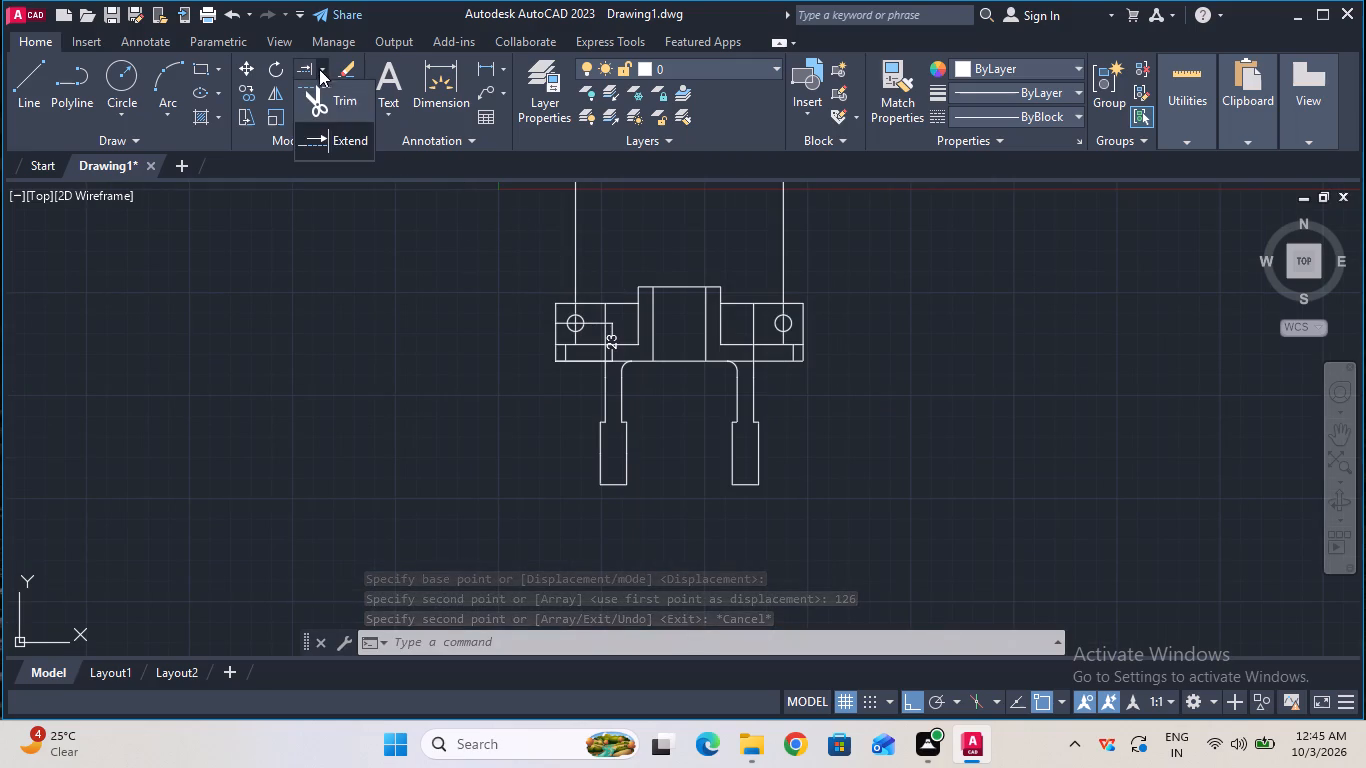
{"action": "left_click", "coordinate": [324, 91]}
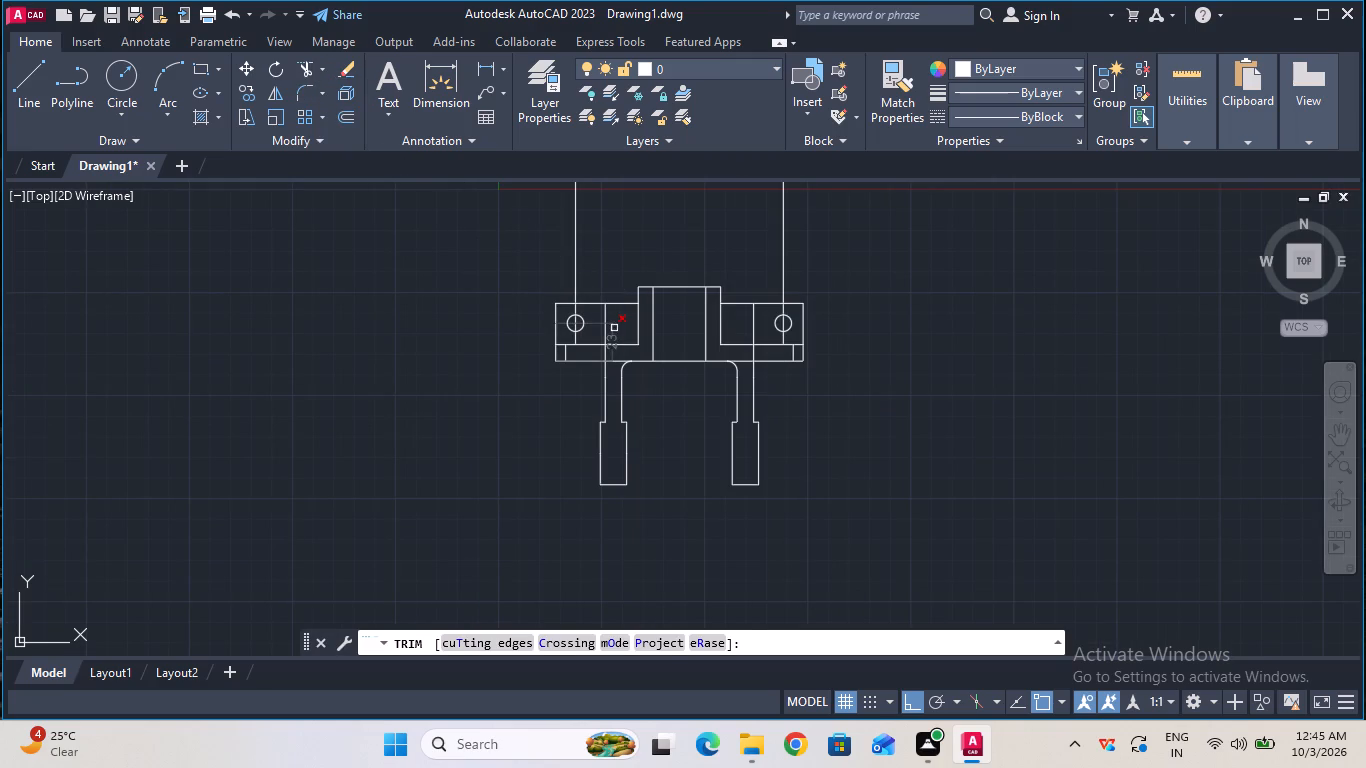
{"action": "left_click", "coordinate": [615, 332]}
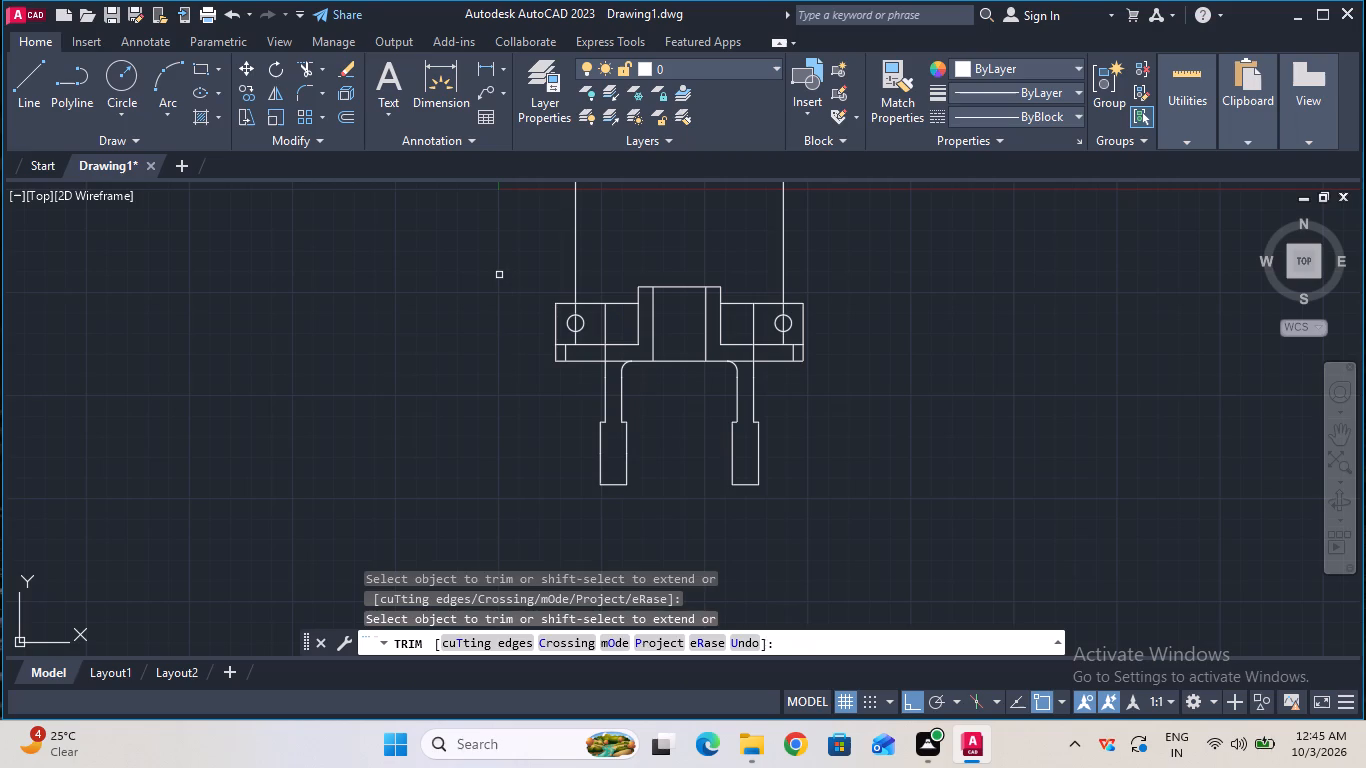
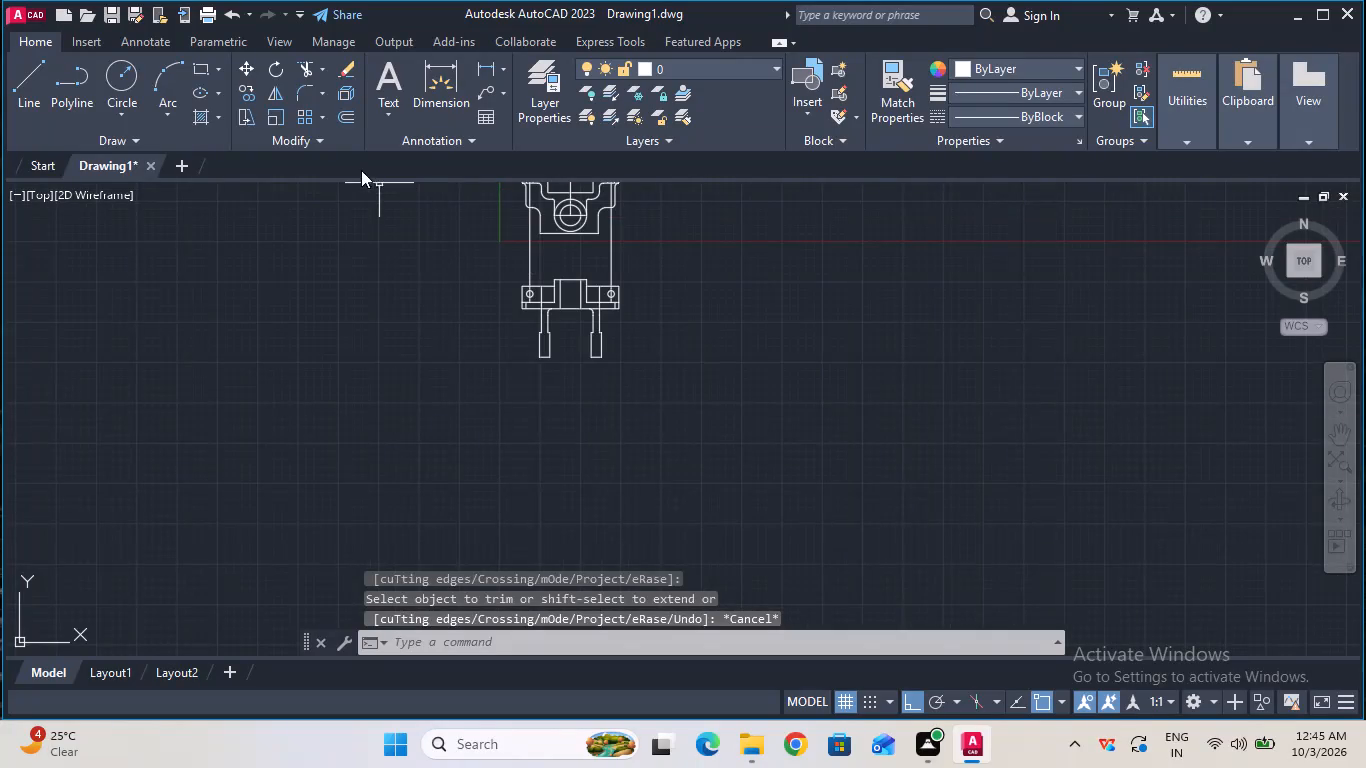
Erase the two vertical projection lines running between the upper and lower views.
{"action": "left_click", "coordinate": [336, 75]}
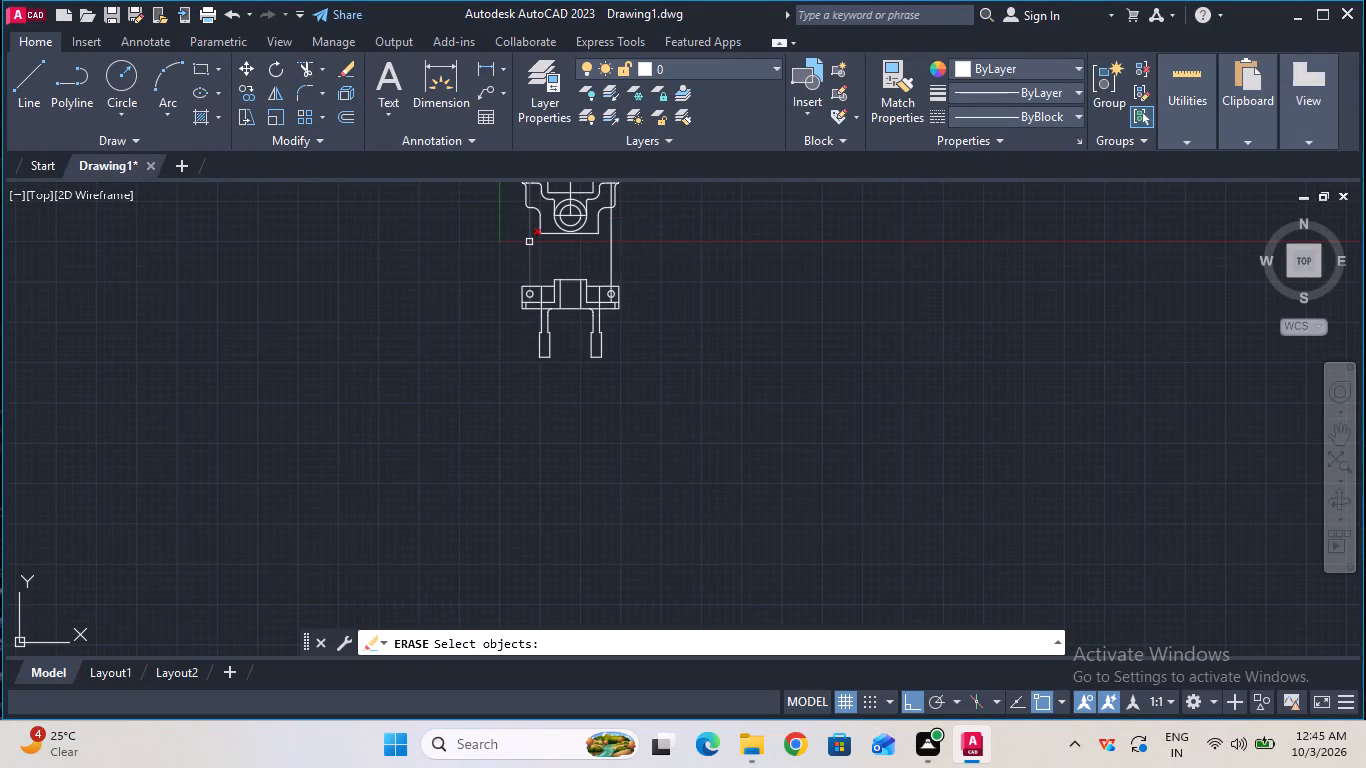
{"action": "left_click", "coordinate": [530, 242]}
{"action": "key", "text": "Return"}
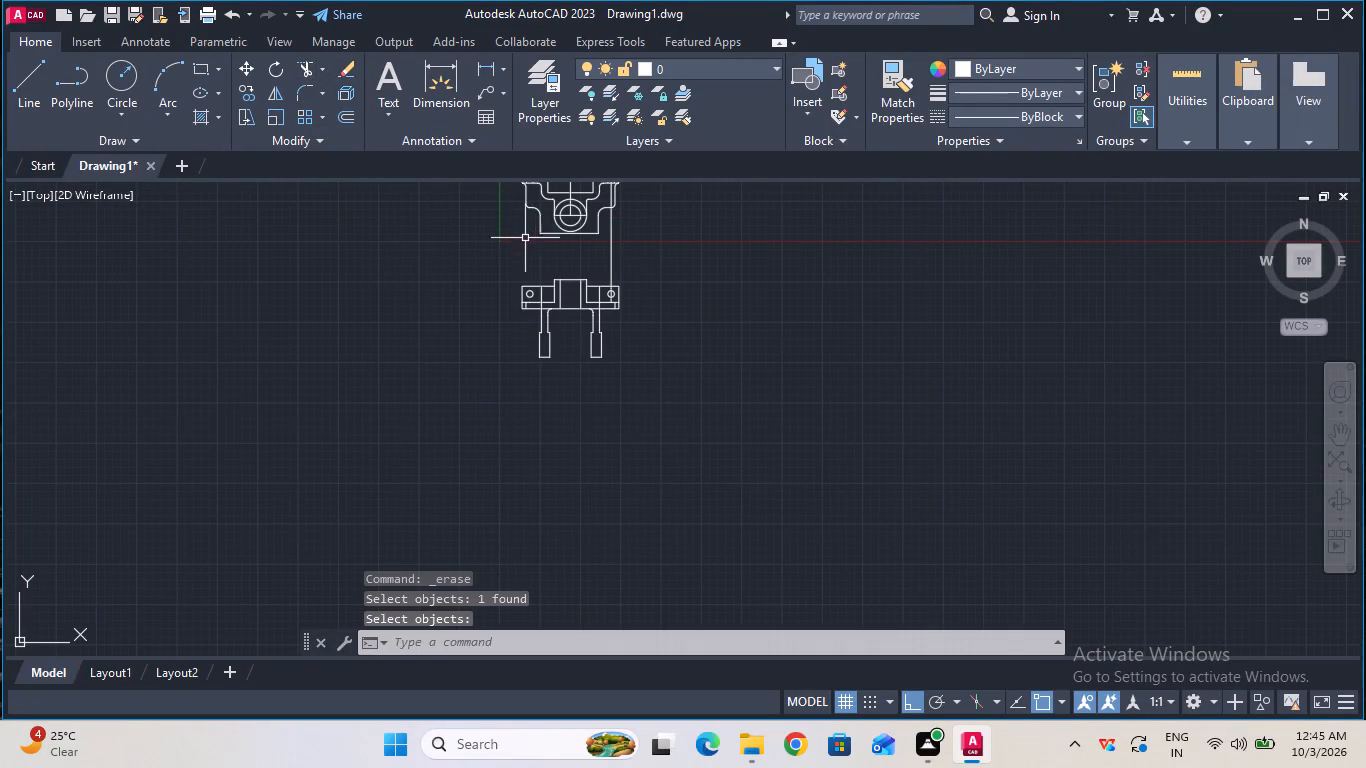
{"action": "left_click", "coordinate": [351, 65]}
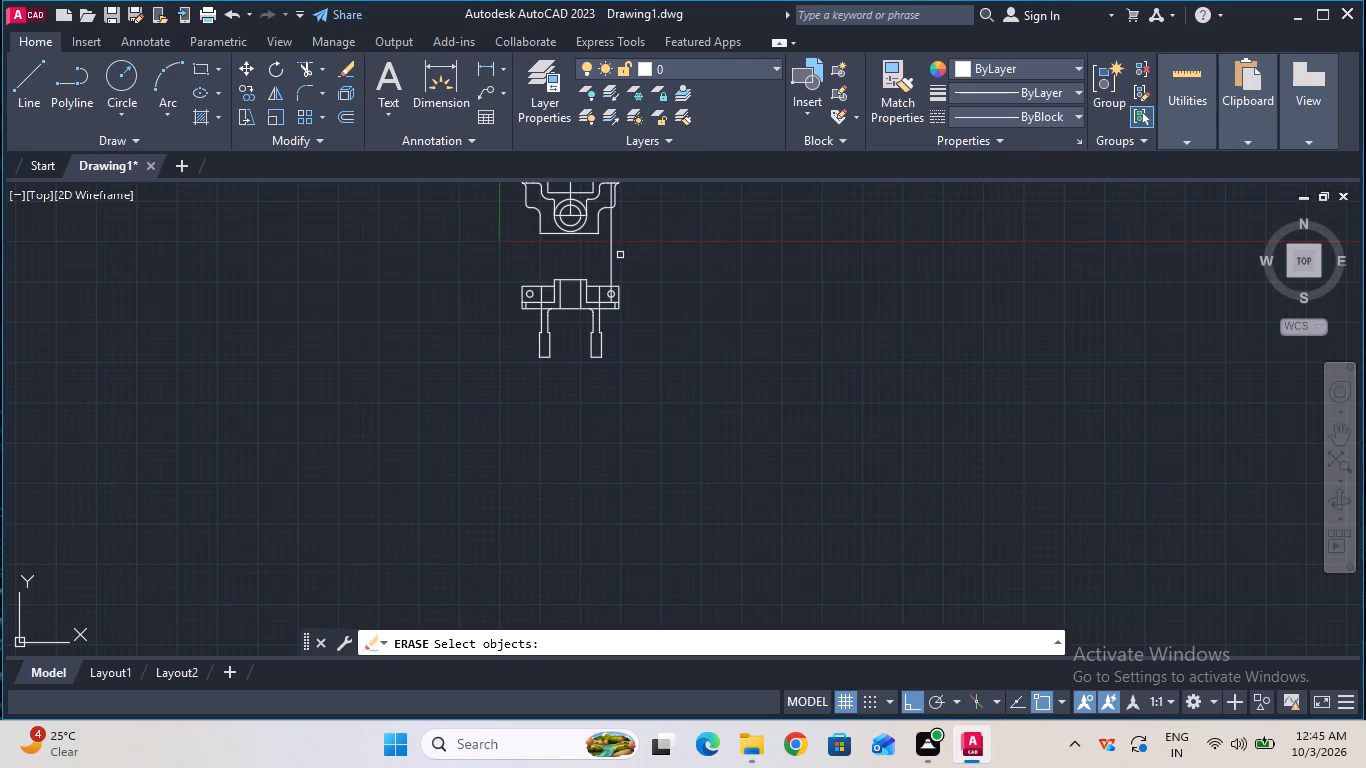
{"action": "left_click", "coordinate": [612, 257]}
{"action": "key", "text": "Return"}
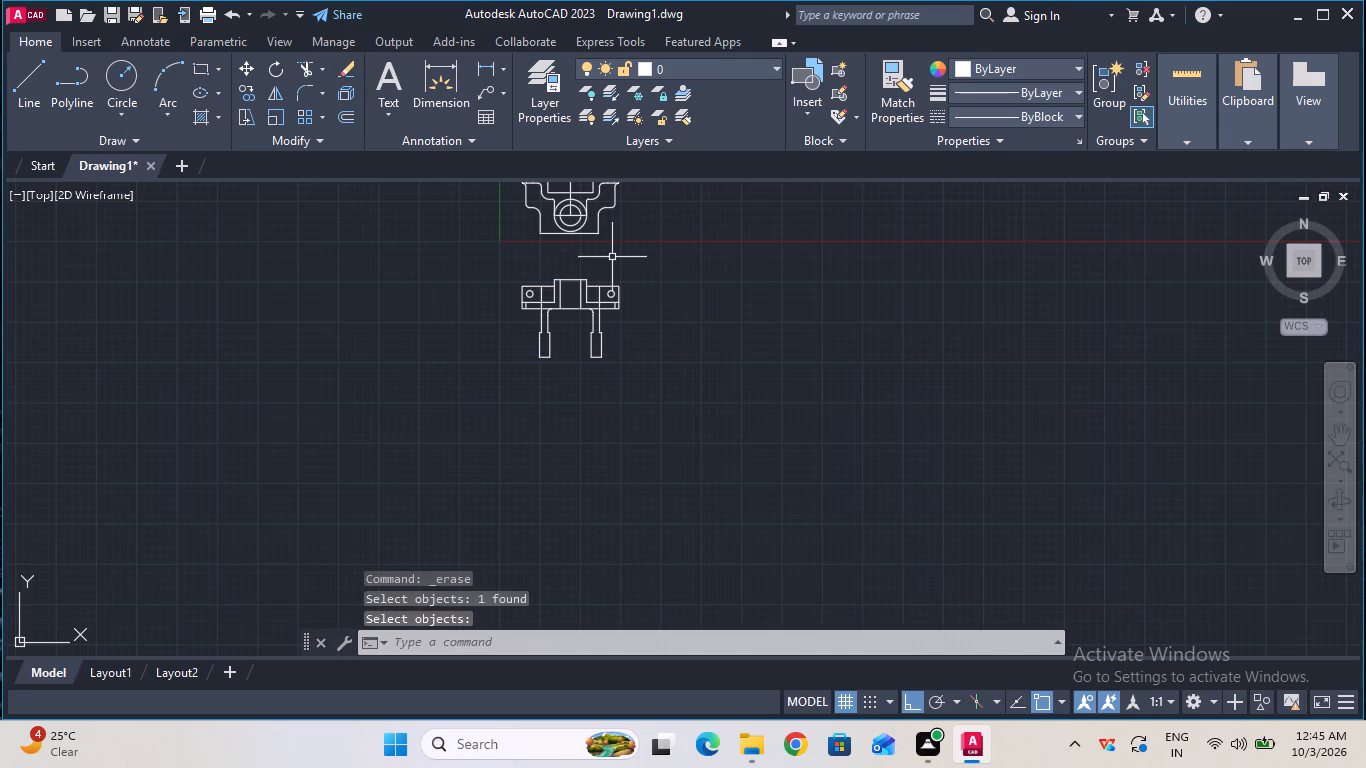
{"action": "key", "text": "Escape"}
Check the horizontal distance between the inner bottom corners of the lower view's two legs with a linear dimension.
{"action": "scroll", "coordinate": [612, 257], "scroll_direction": "up", "scroll_amount": 2, "text": "ctrl"}
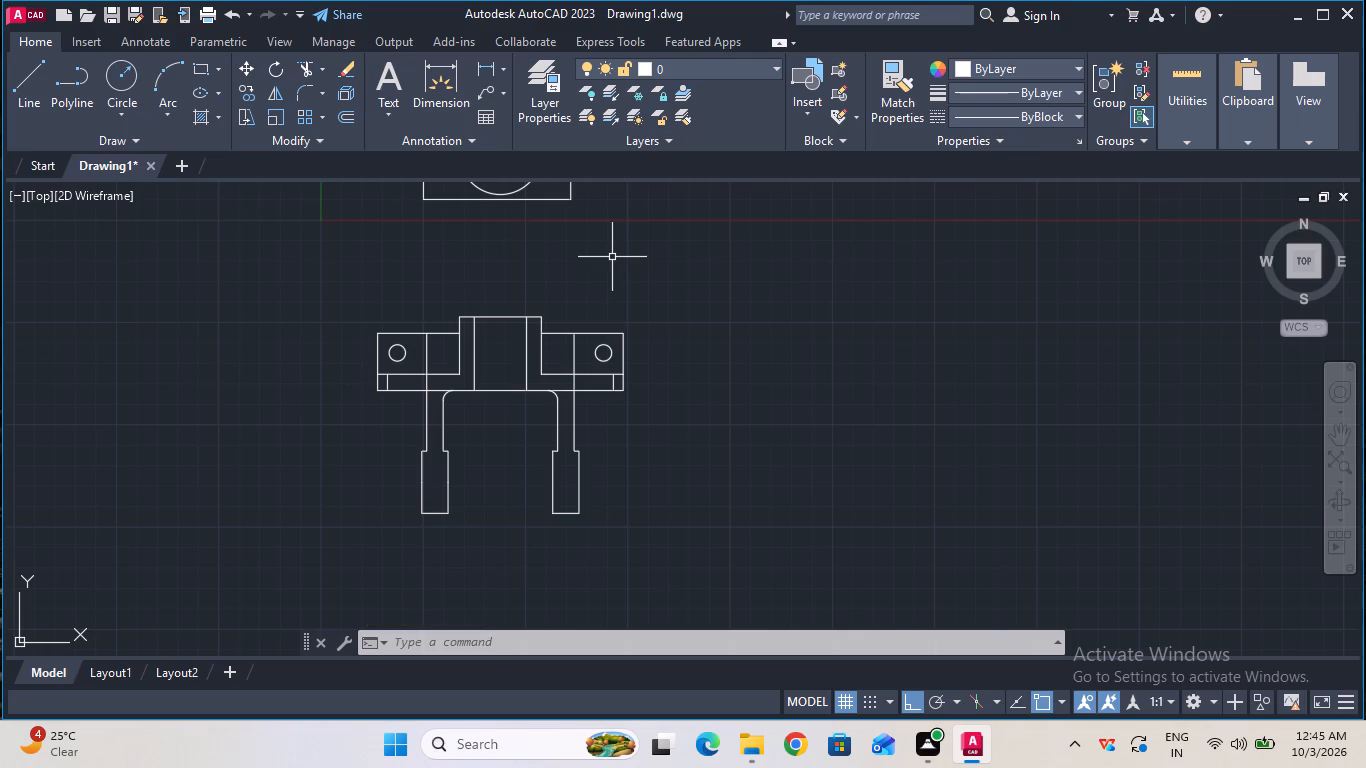
{"action": "left_click", "coordinate": [490, 70]}
{"action": "left_click", "coordinate": [448, 509]}
{"action": "left_click", "coordinate": [554, 512]}
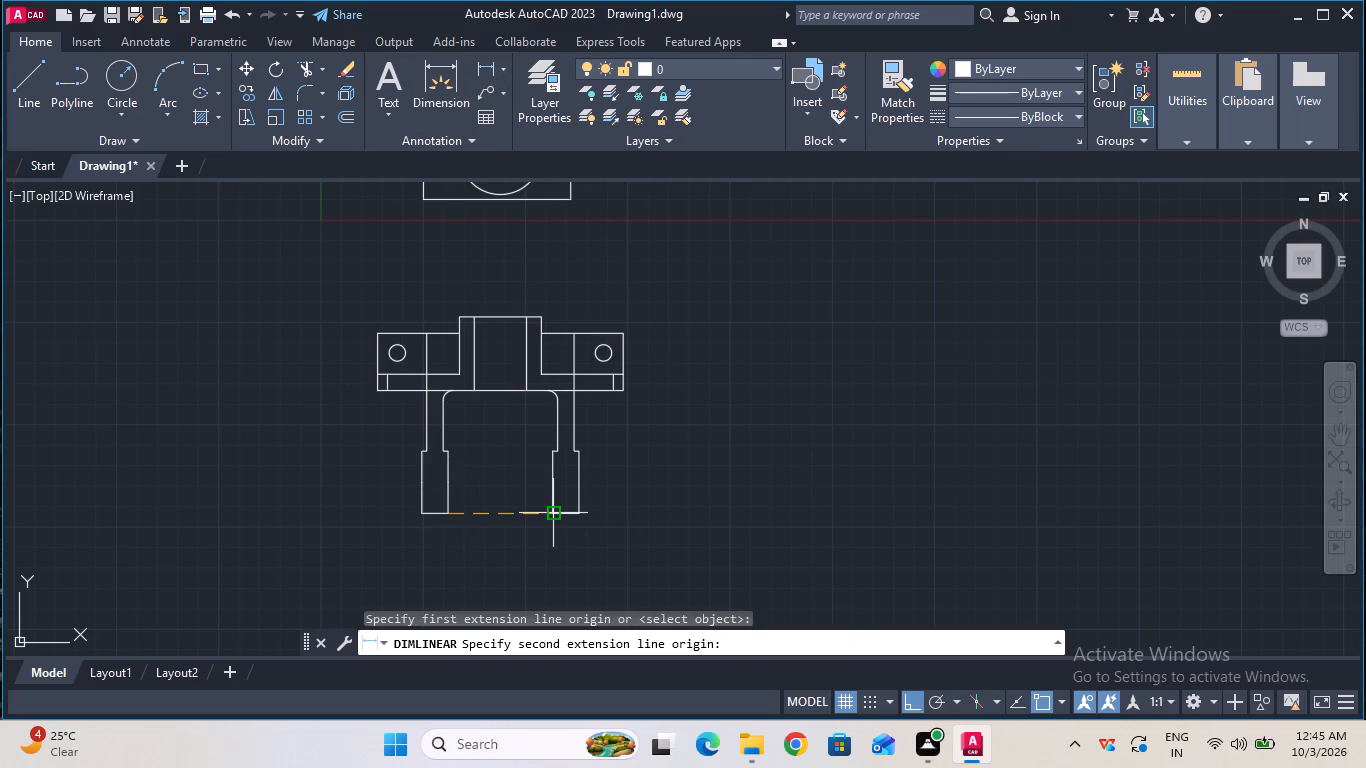
{"action": "key", "text": "Escape"}
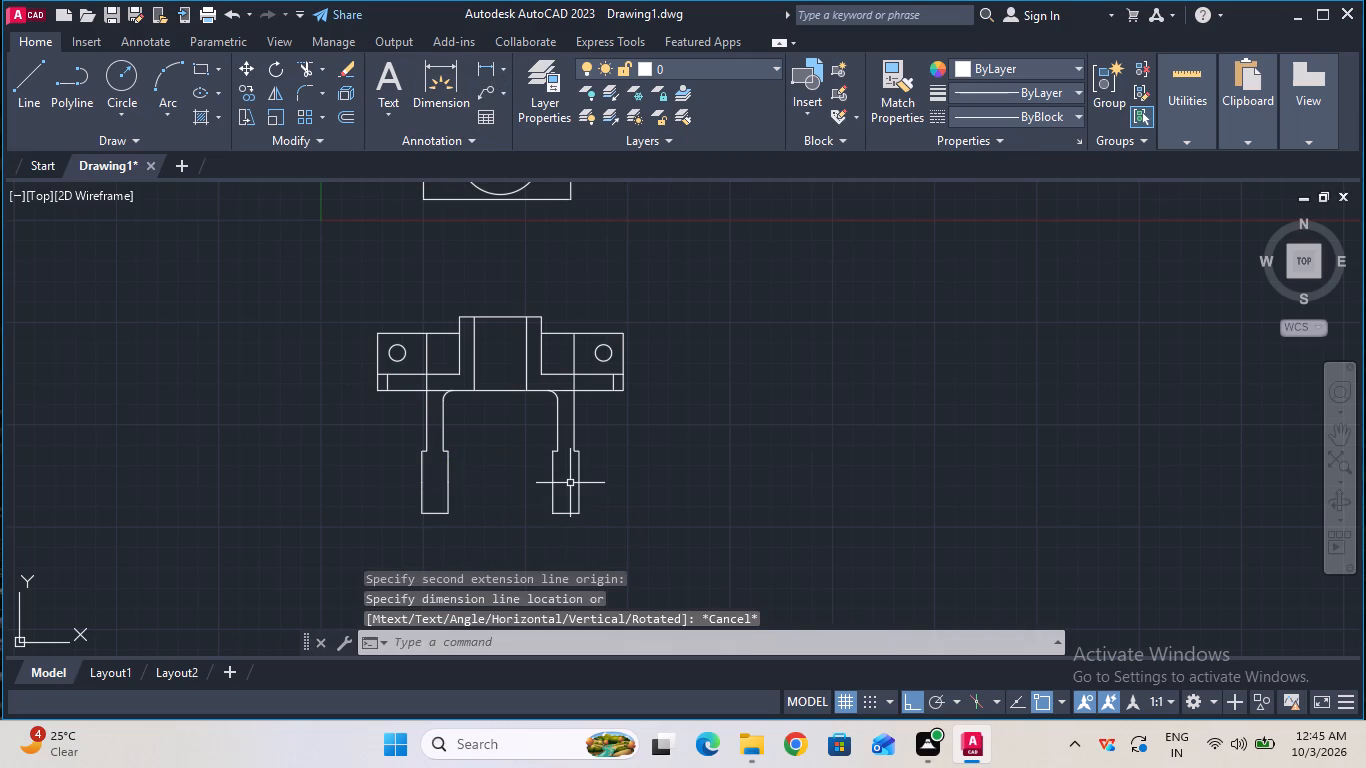
Draw lines from the midpoint of the upper view's lower left vertical edge, 3 units outward and 12 units up.
{"action": "scroll", "coordinate": [570, 483], "scroll_direction": "down", "scroll_amount": 1, "text": "ctrl"}
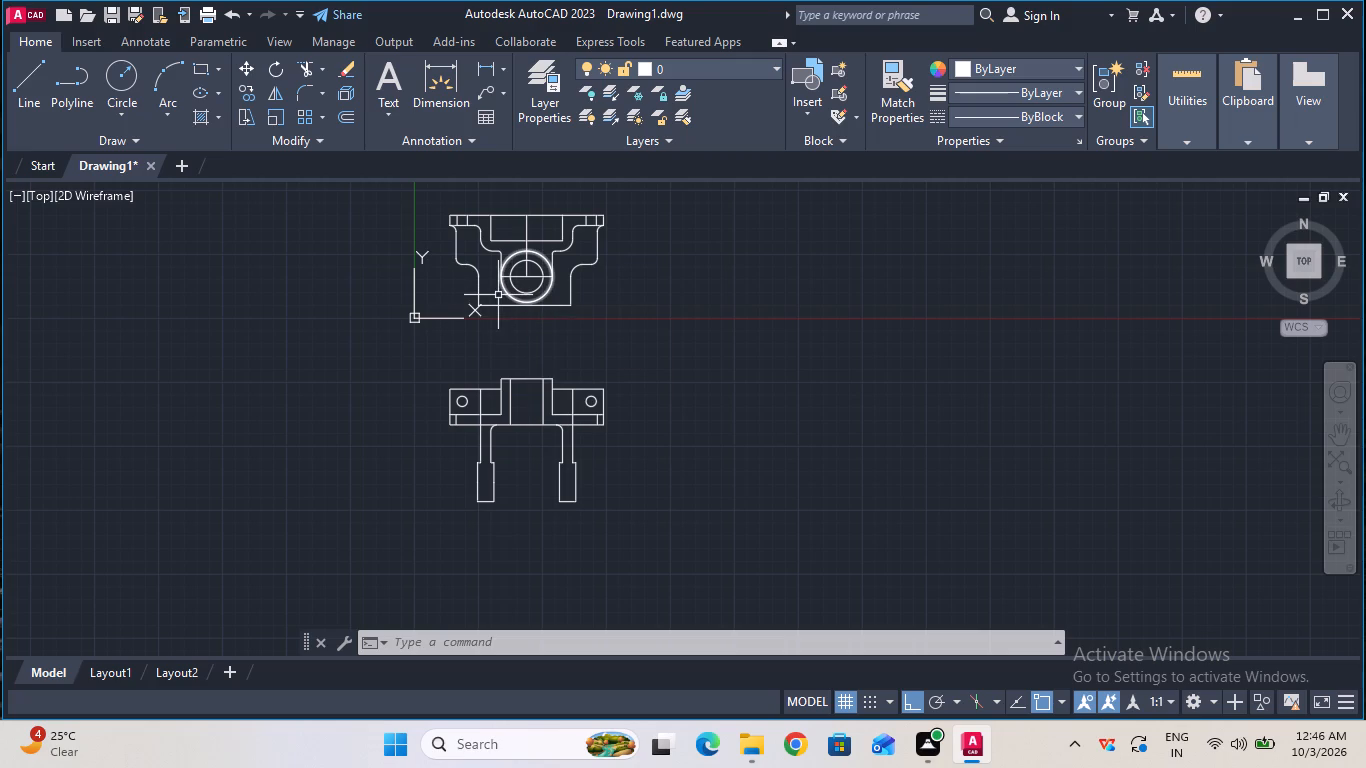
{"action": "scroll", "coordinate": [497, 295], "scroll_direction": "up", "scroll_amount": 1, "text": "ctrl"}
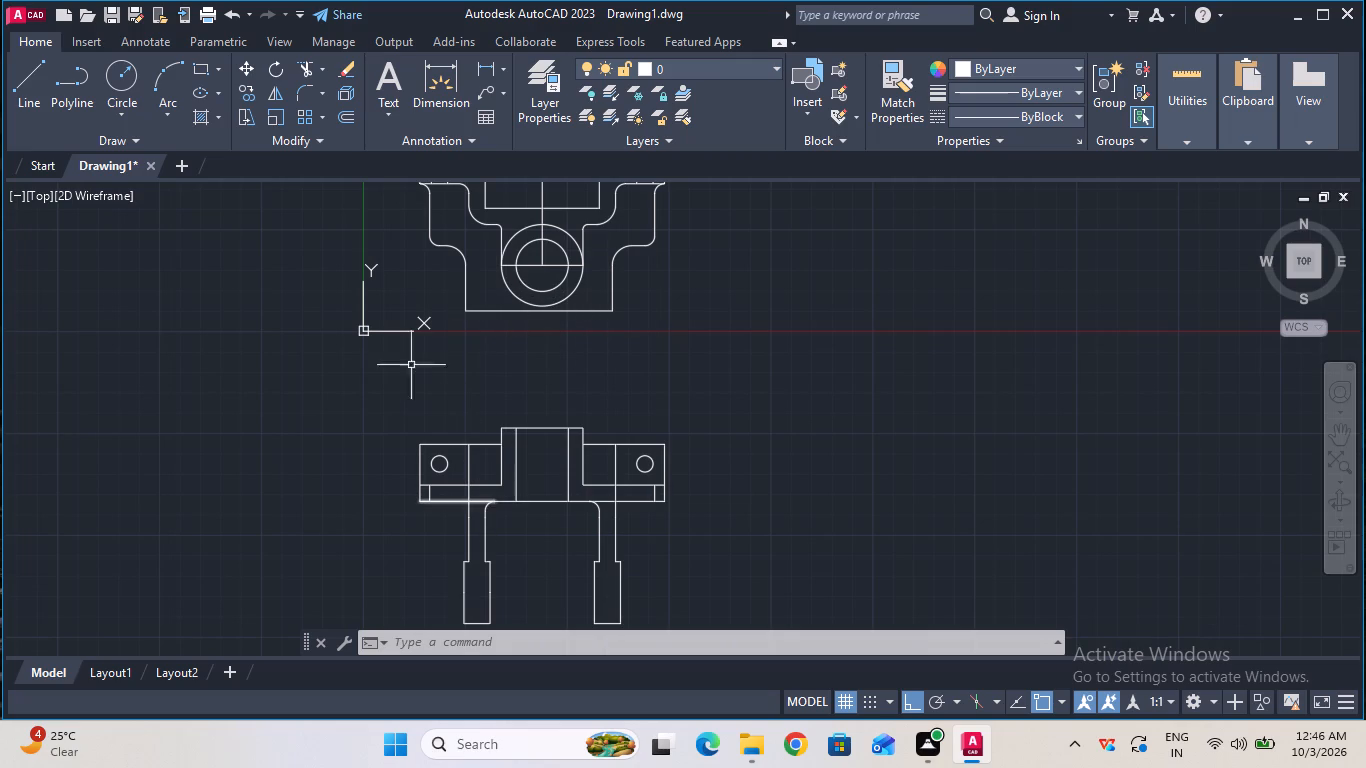
{"action": "left_click", "coordinate": [42, 92]}
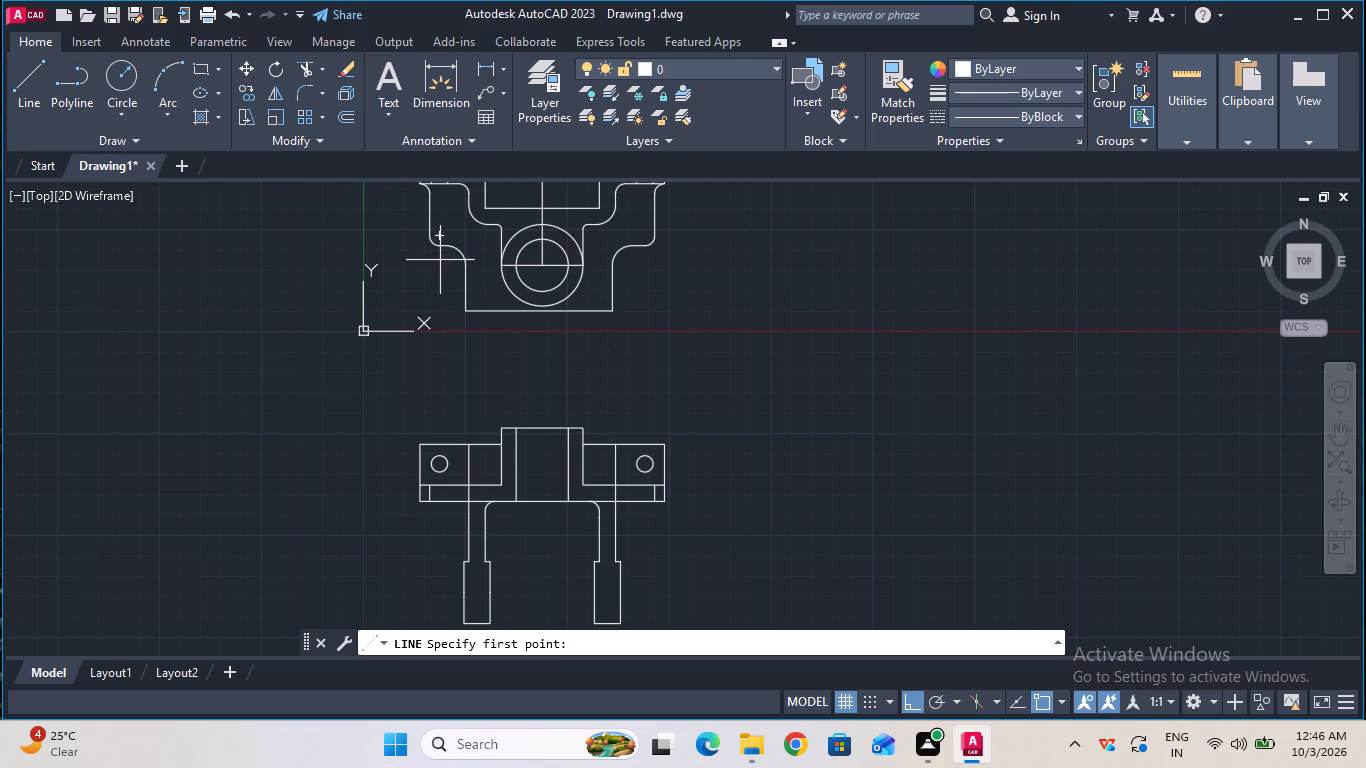
{"action": "scroll", "coordinate": [447, 266], "scroll_direction": "up", "scroll_amount": 2, "text": "ctrl"}
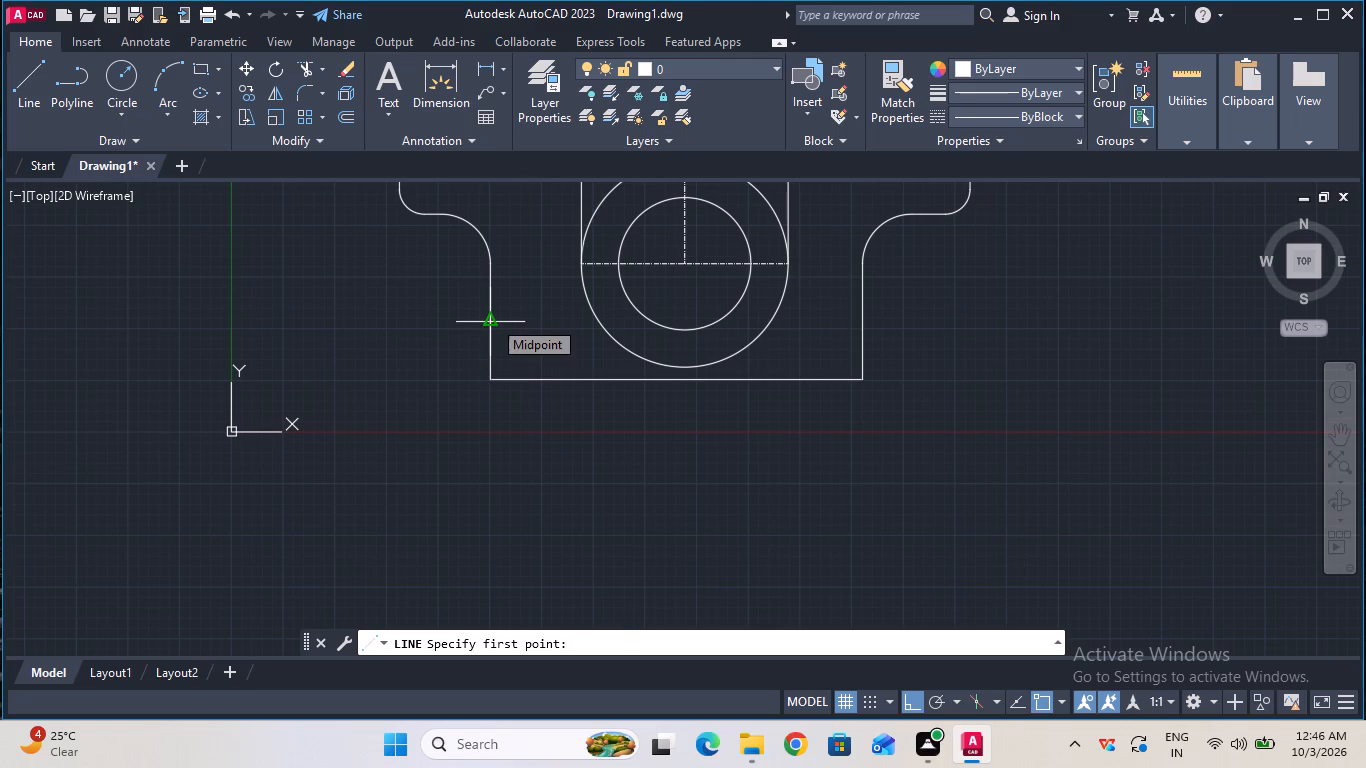
{"action": "left_click", "coordinate": [492, 319]}
{"action": "key", "text": "3"}
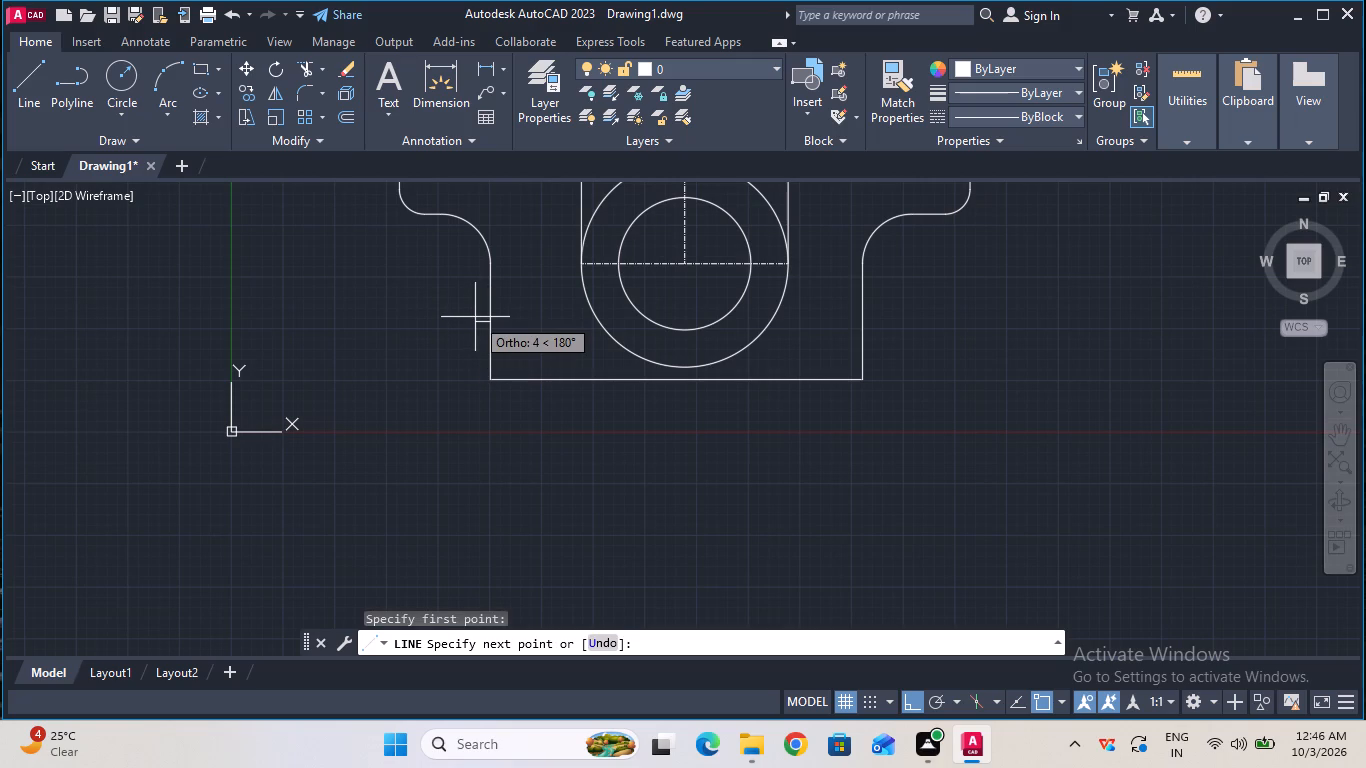
{"action": "key", "text": "Return"}
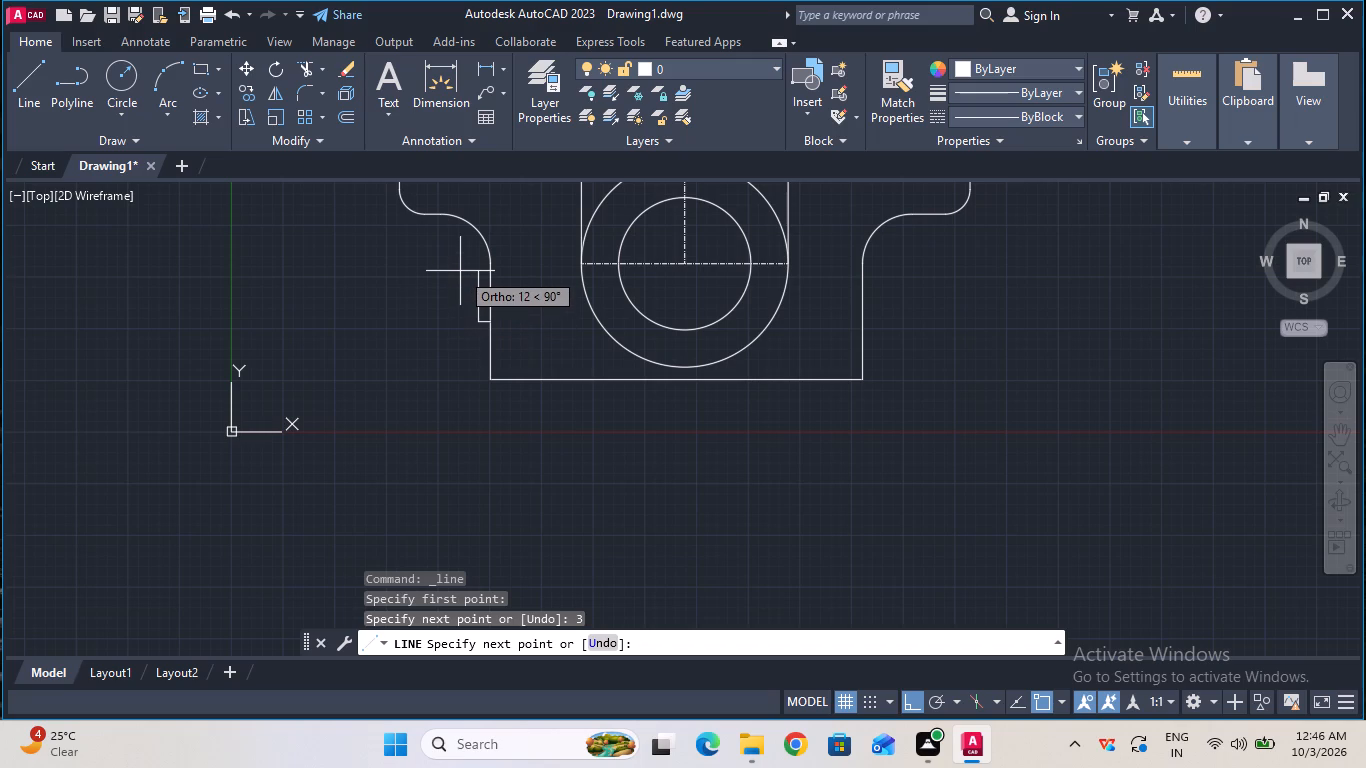
{"action": "type", "text": "12"}
{"action": "key", "text": "Return"}
{"action": "key", "text": "Escape"}
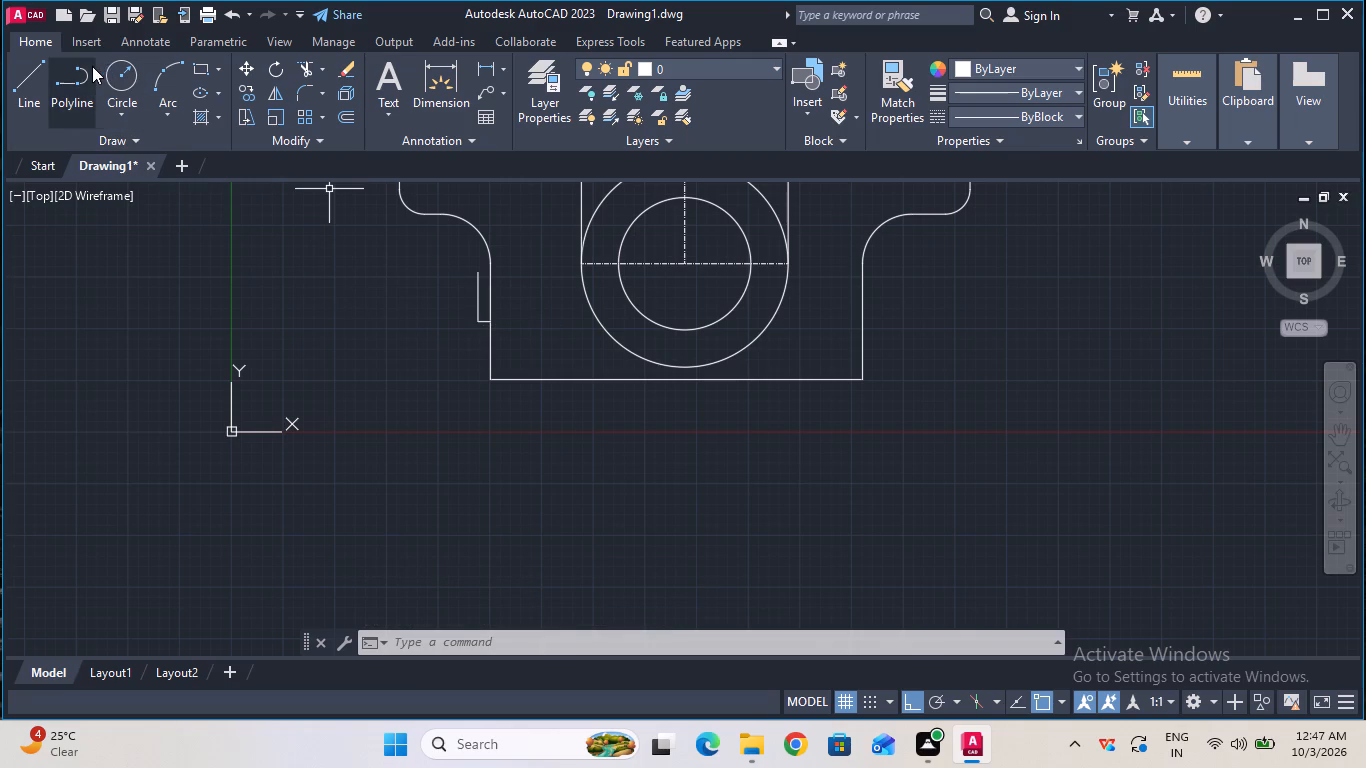
Draw matching lines from the midpoint of the upper view's lower right vertical edge, 3 units outward and 12 units up.
{"action": "left_click", "coordinate": [42, 71]}
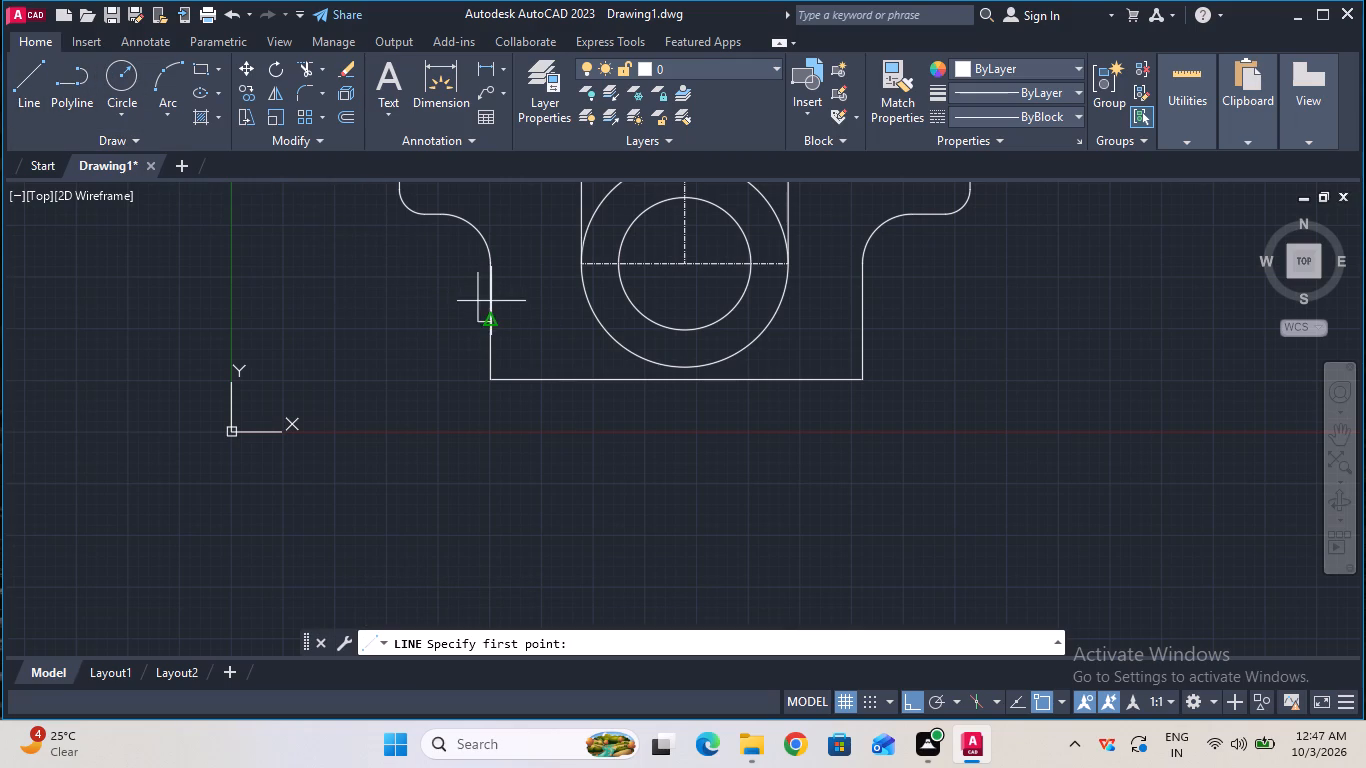
{"action": "left_click", "coordinate": [867, 324]}
{"action": "key", "text": "3"}
{"action": "key", "text": "Return"}
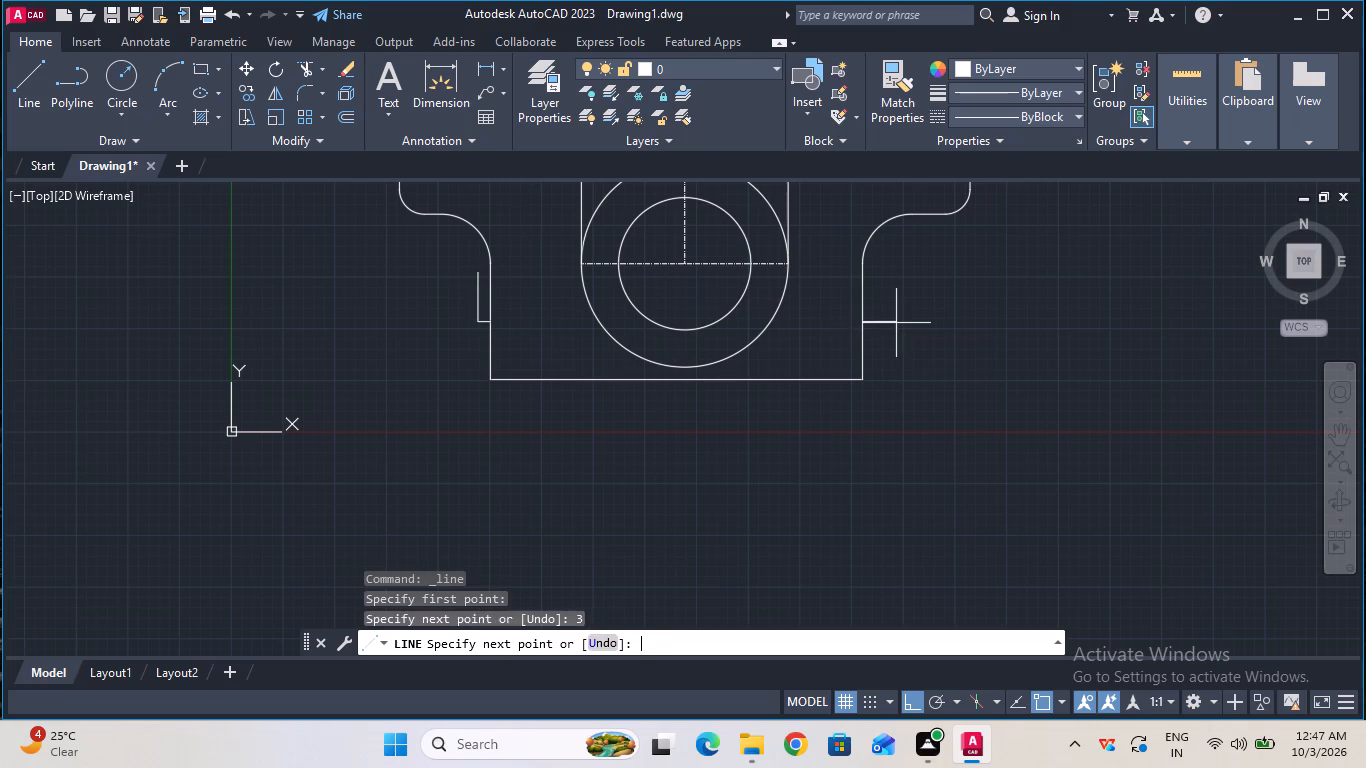
{"action": "key", "text": "Escape"}
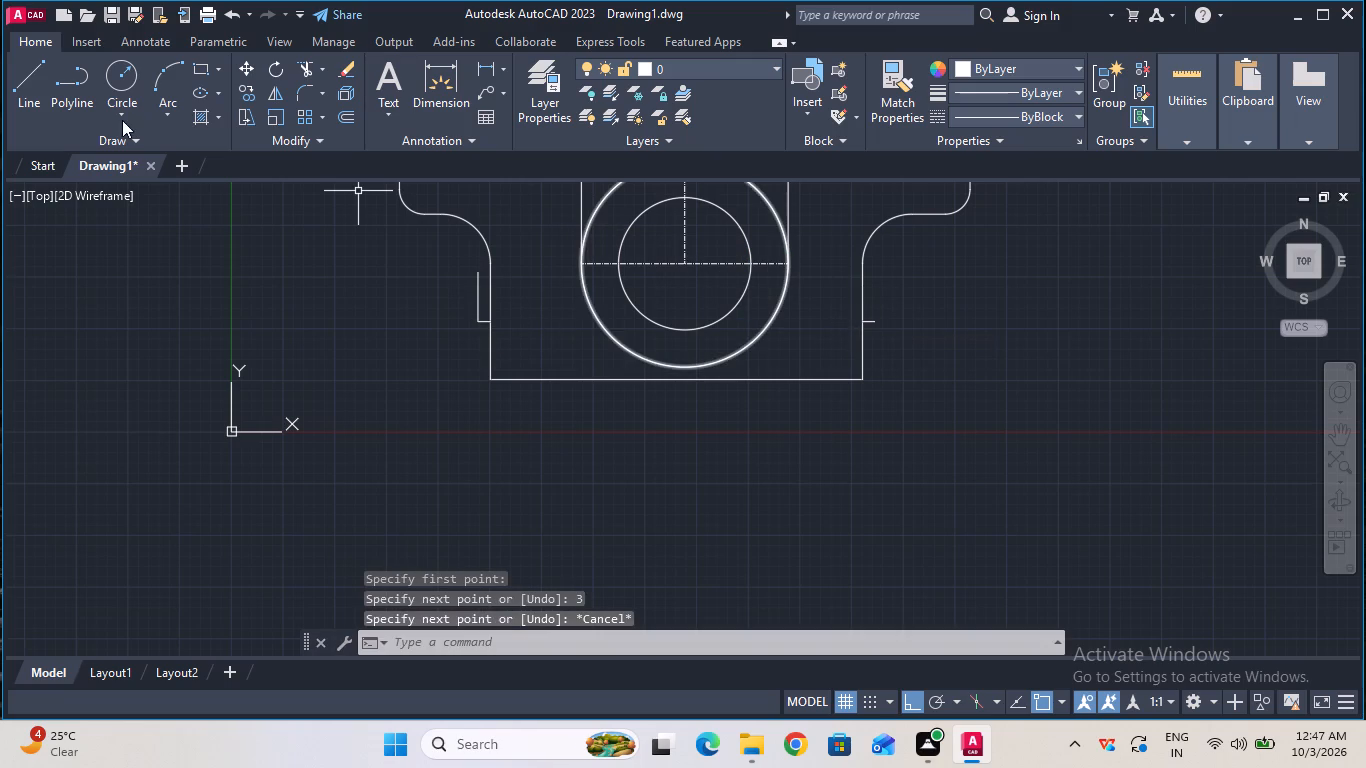
{"action": "left_click", "coordinate": [30, 95]}
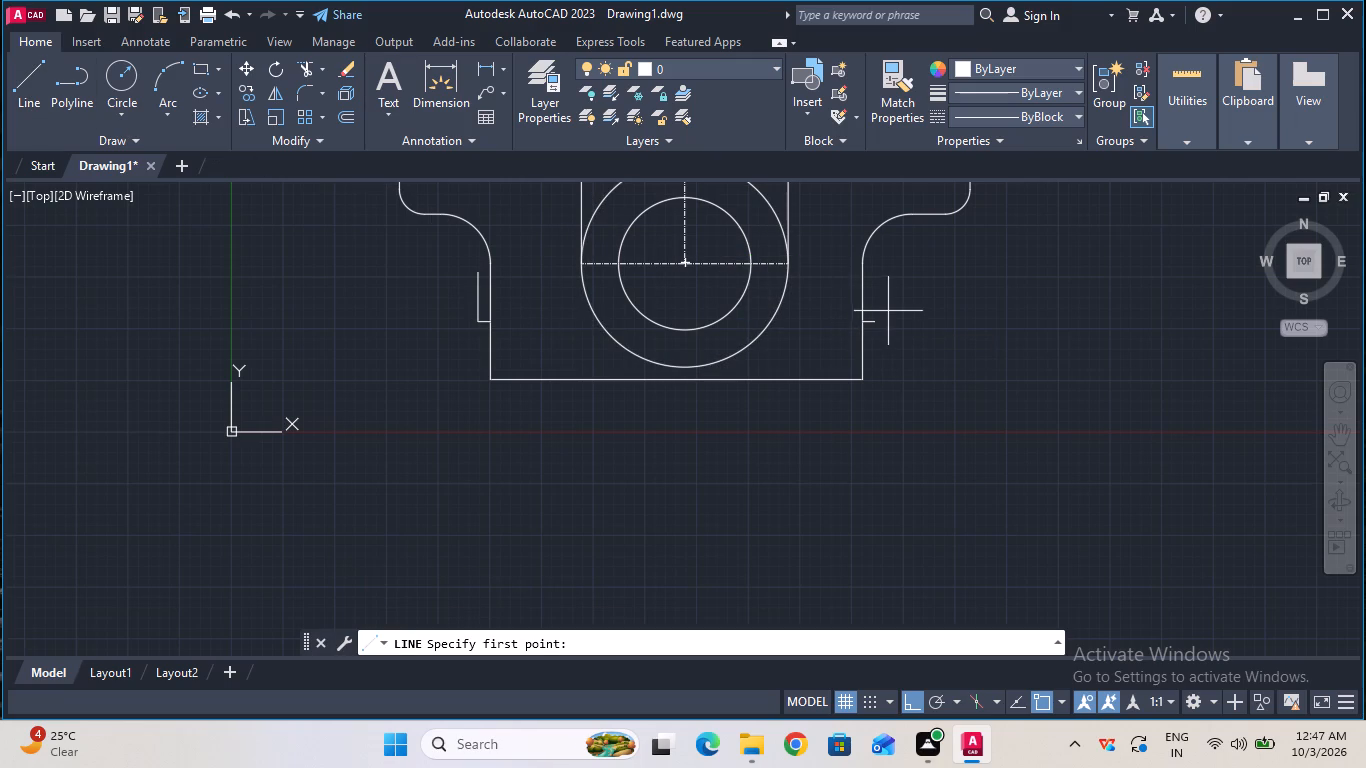
{"action": "left_click", "coordinate": [881, 324]}
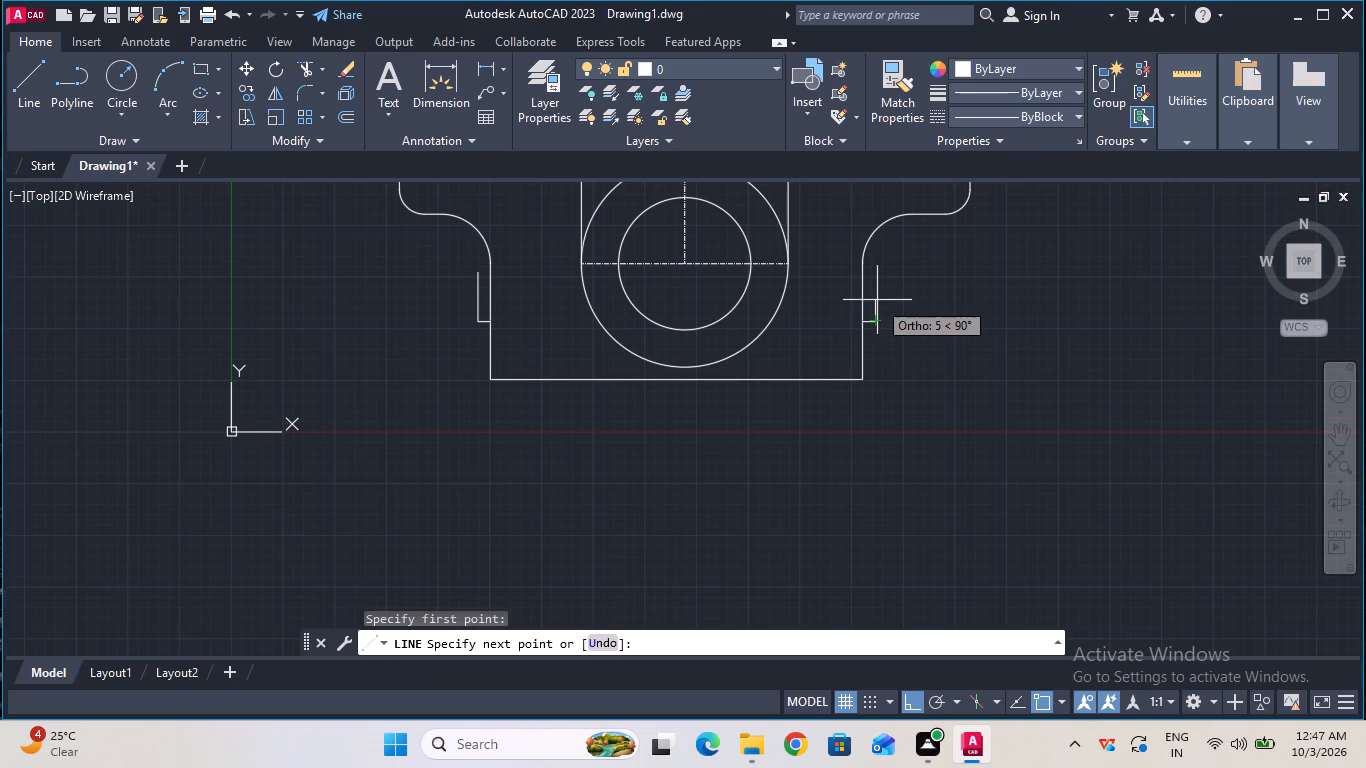
{"action": "type", "text": "12"}
{"action": "key", "text": "Return"}
{"action": "key", "text": "Escape"}
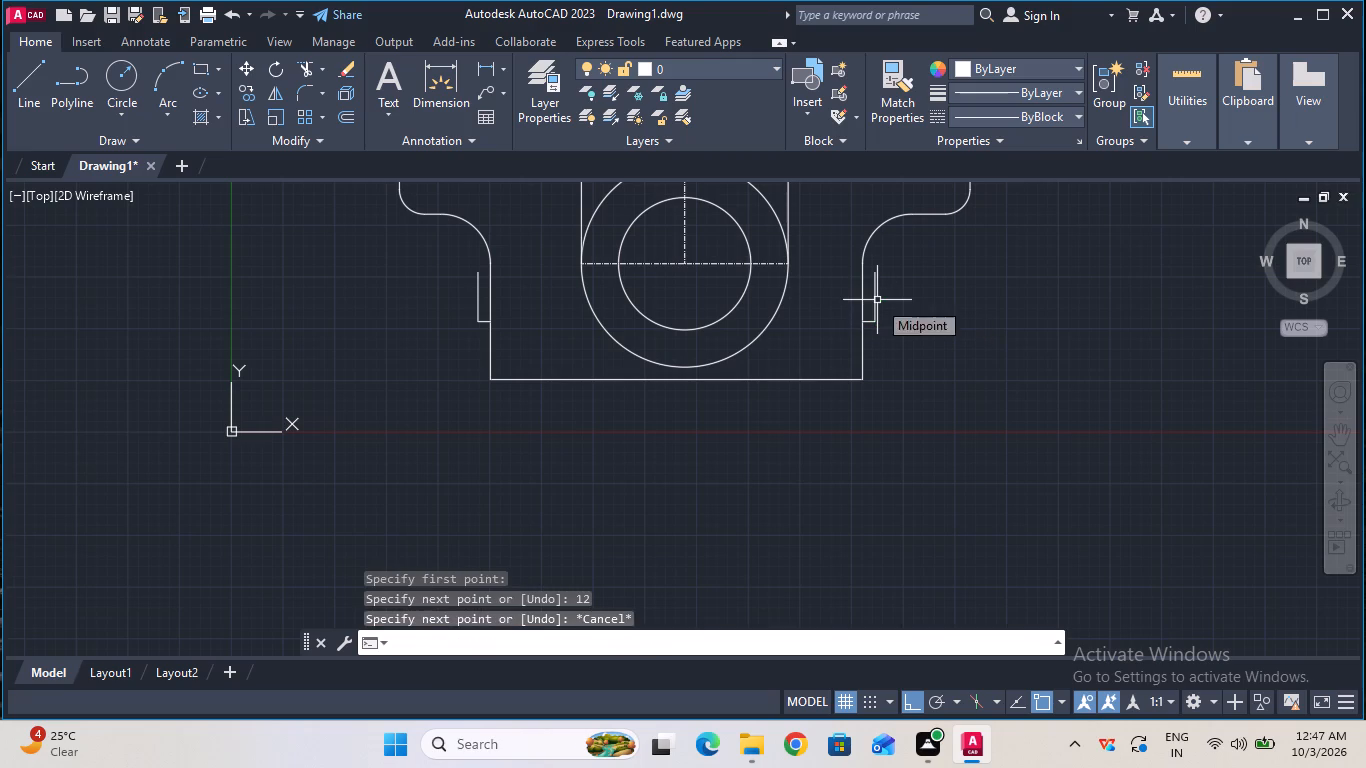
Extend both new short vertical lines up to the rounded corners of the upper view's outline.
{"action": "left_click", "coordinate": [323, 74]}
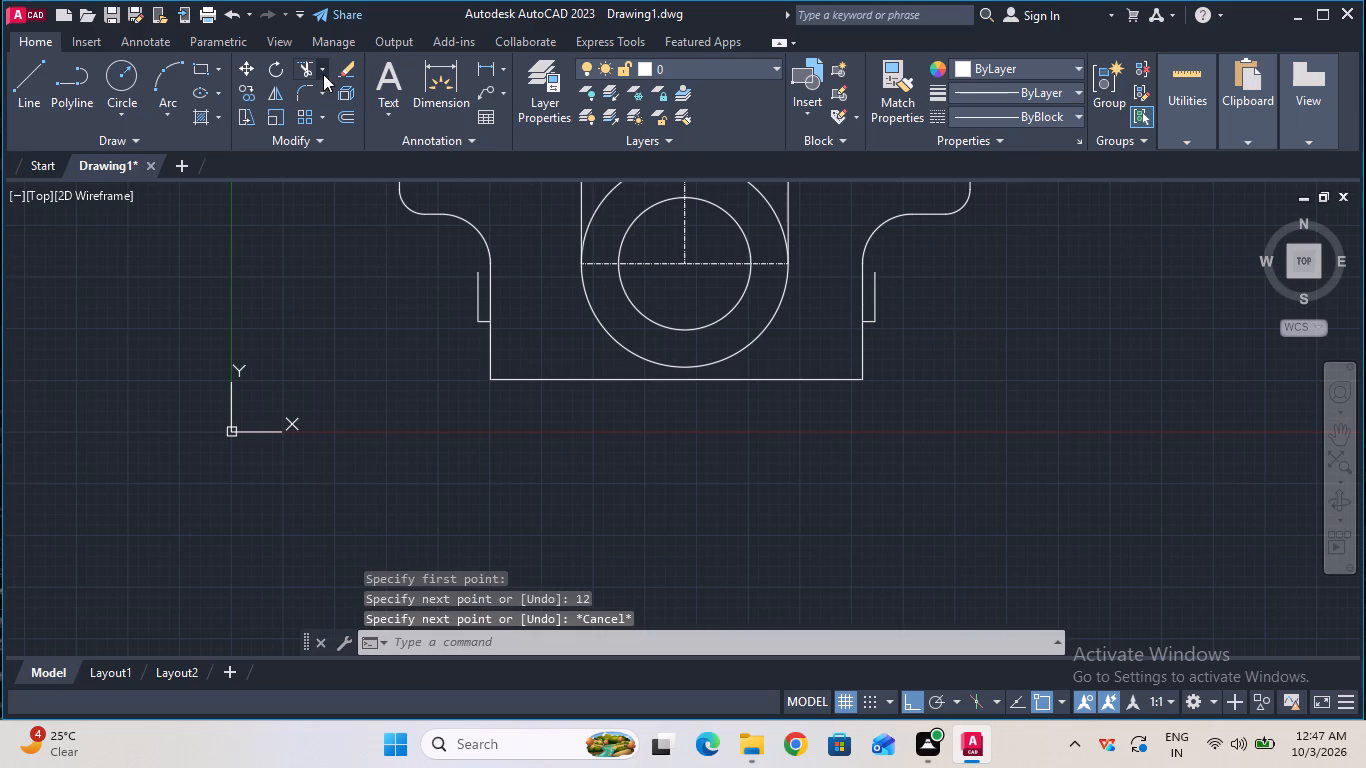
{"action": "left_click", "coordinate": [338, 135]}
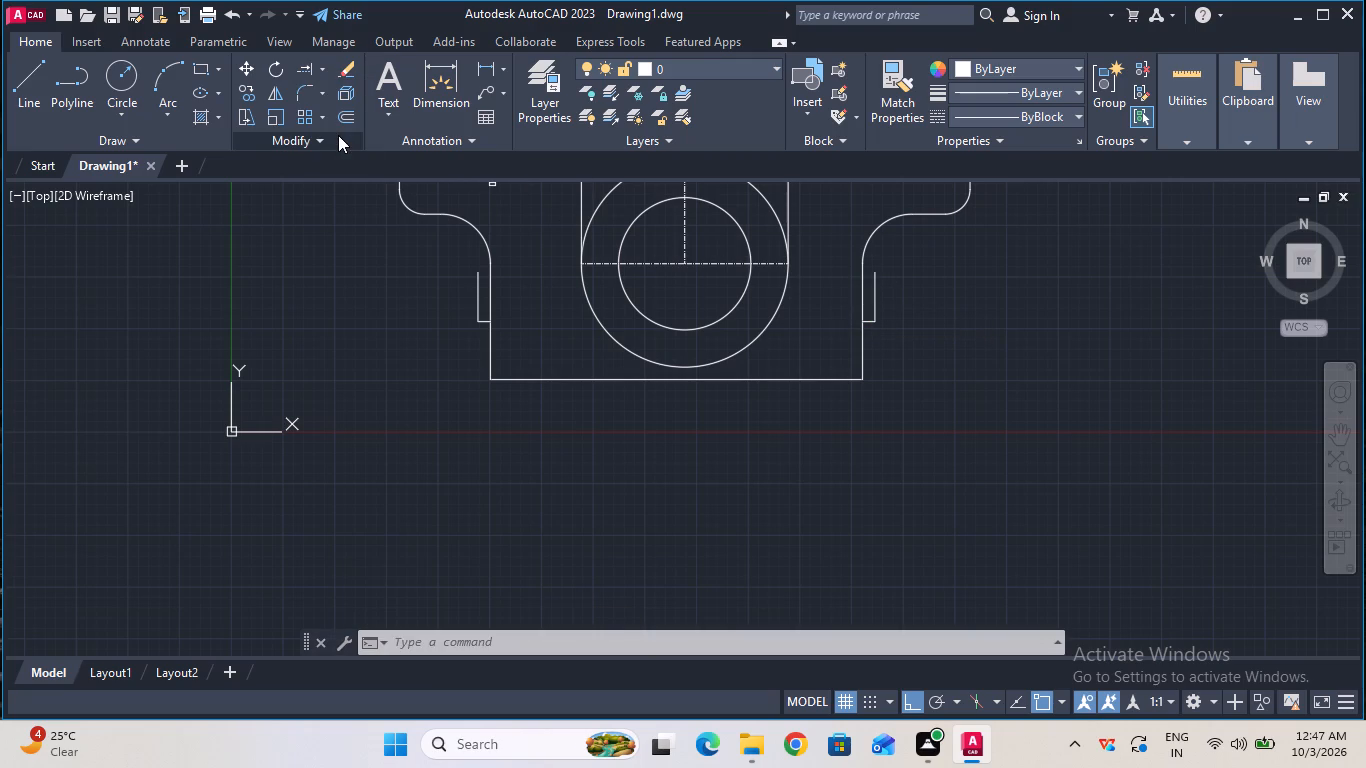
{"action": "left_click", "coordinate": [475, 286]}
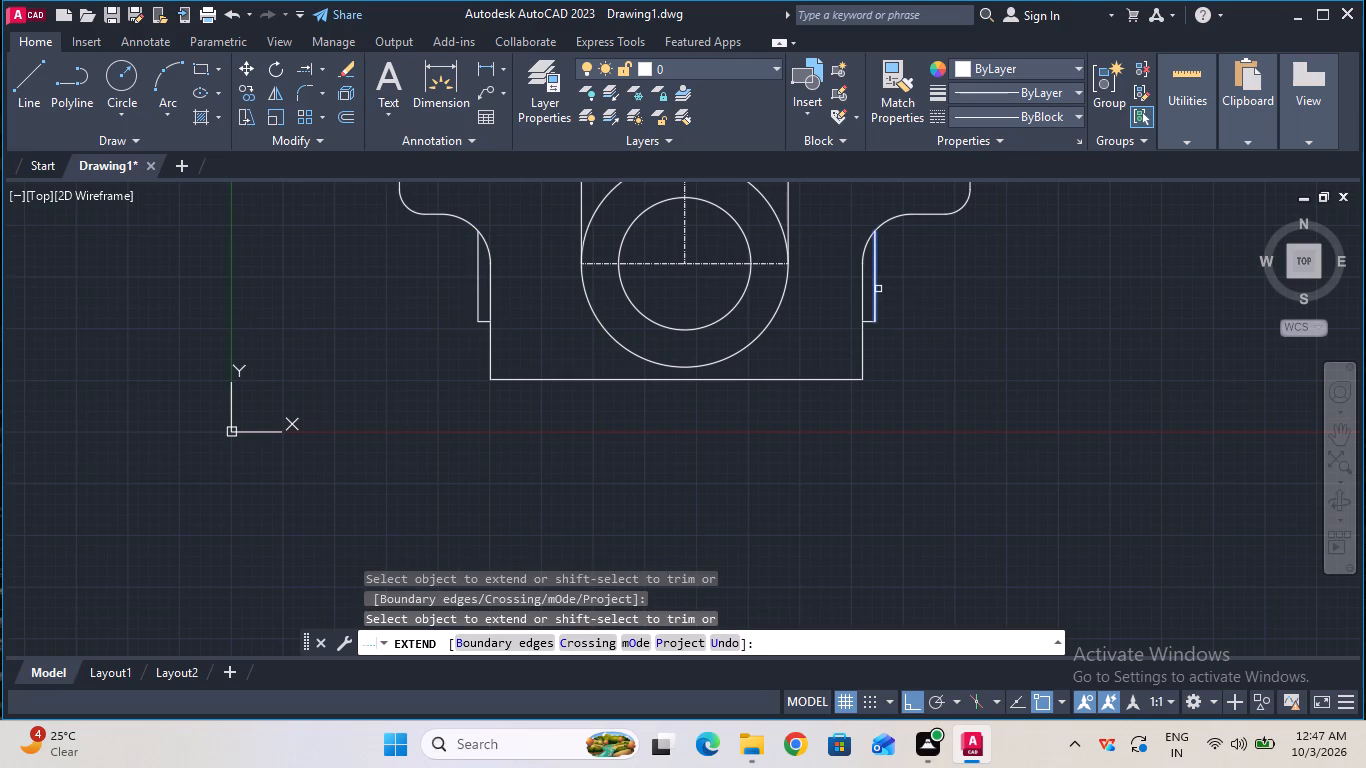
{"action": "left_click", "coordinate": [878, 289]}
{"action": "key", "text": "Escape"}
Select all the geometry of both views and combine it with the Join command.
{"action": "scroll", "coordinate": [931, 292], "scroll_direction": "down", "scroll_amount": 2, "text": "ctrl"}
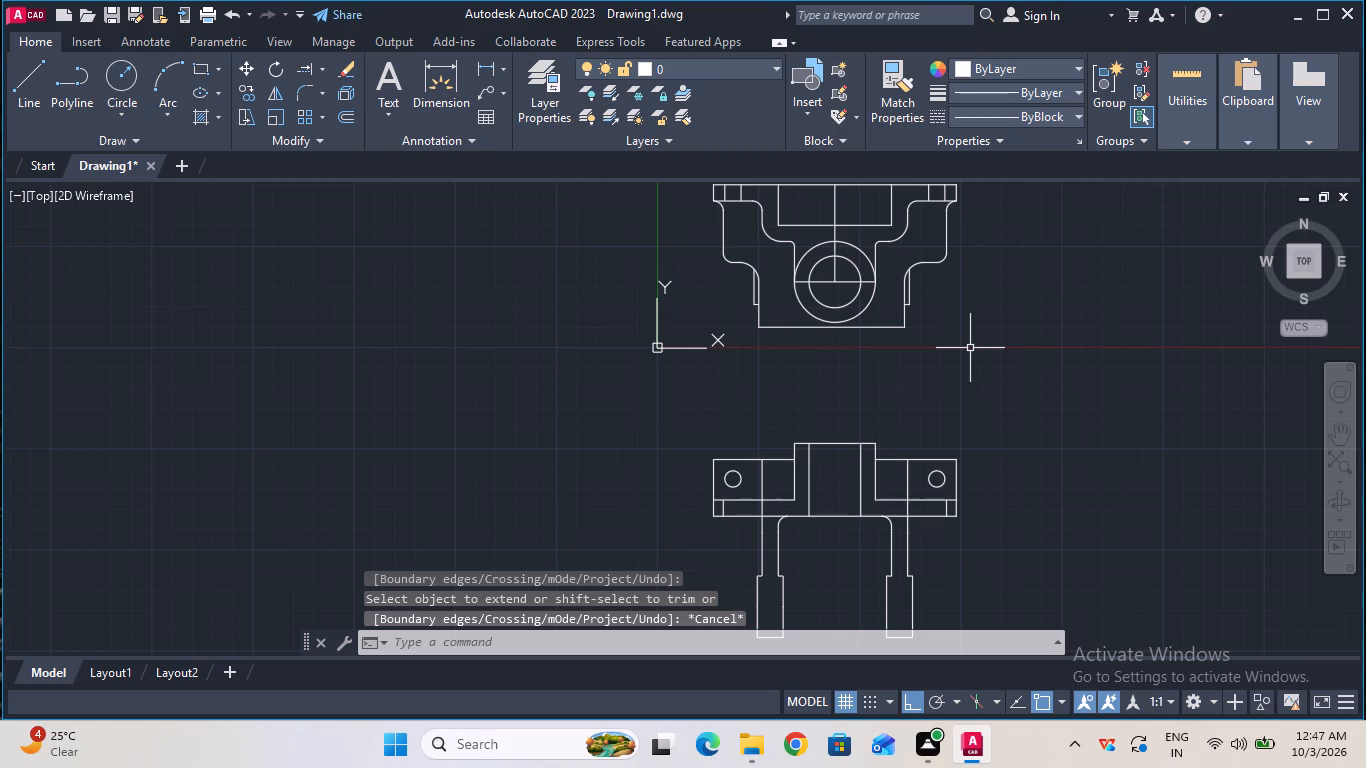
{"action": "scroll", "coordinate": [971, 353], "scroll_direction": "down", "scroll_amount": 2, "text": "ctrl"}
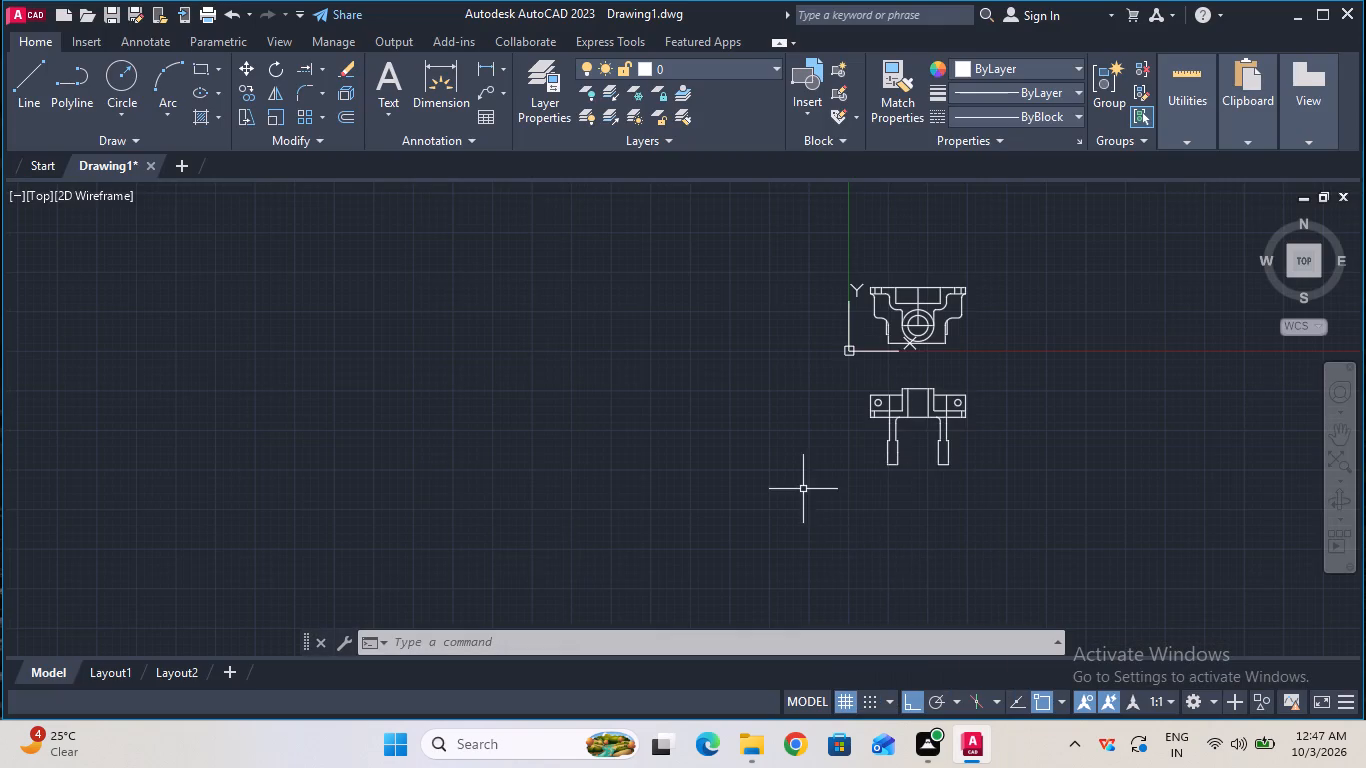
{"action": "left_click", "coordinate": [673, 209]}
{"action": "left_click", "coordinate": [1055, 489]}
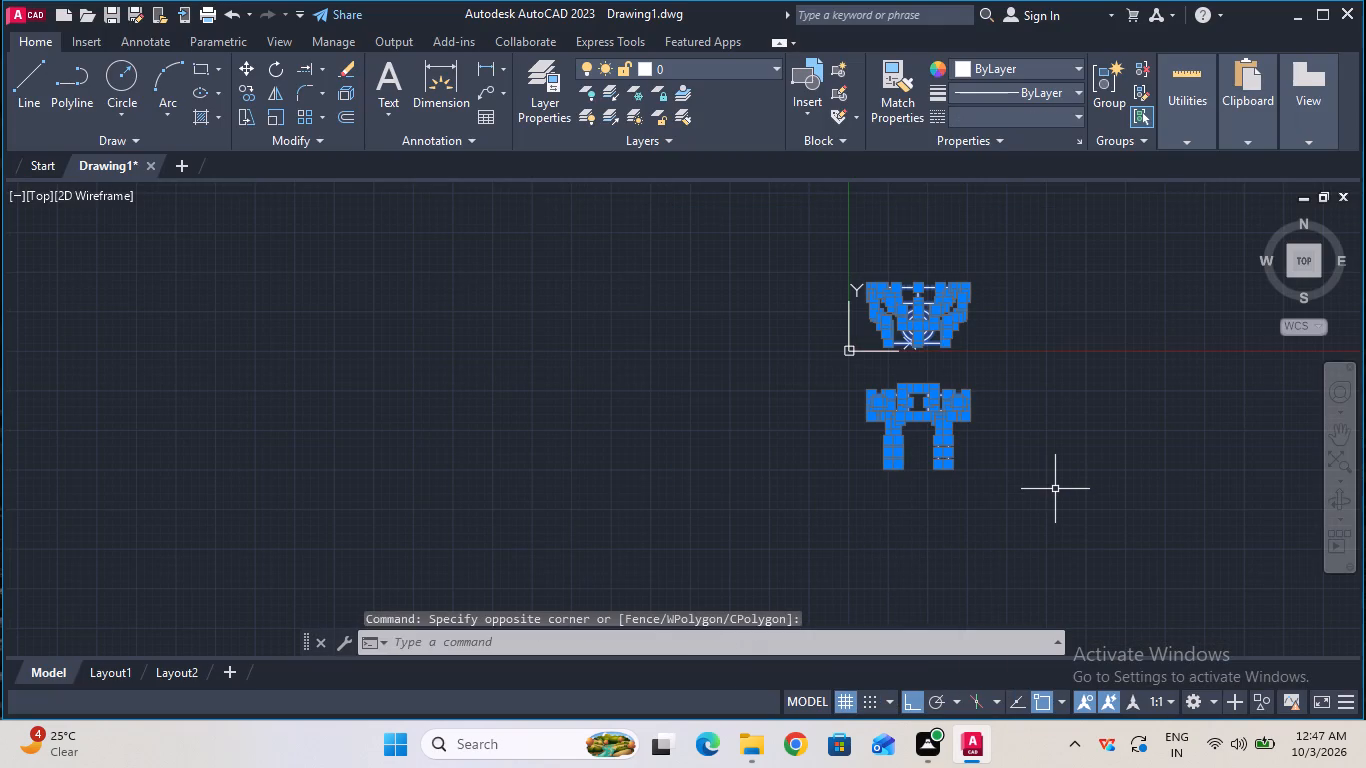
{"action": "type", "text": "jo"}
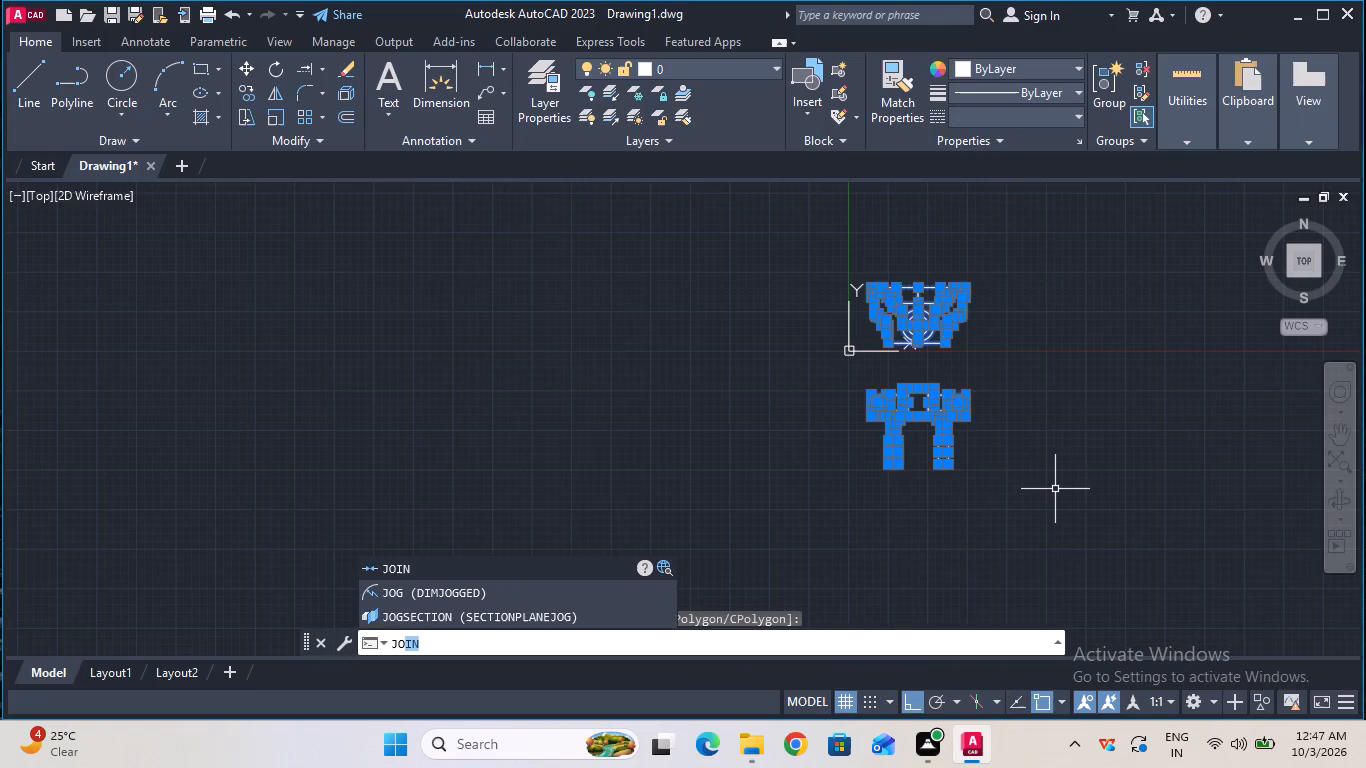
{"action": "left_click", "coordinate": [504, 566]}
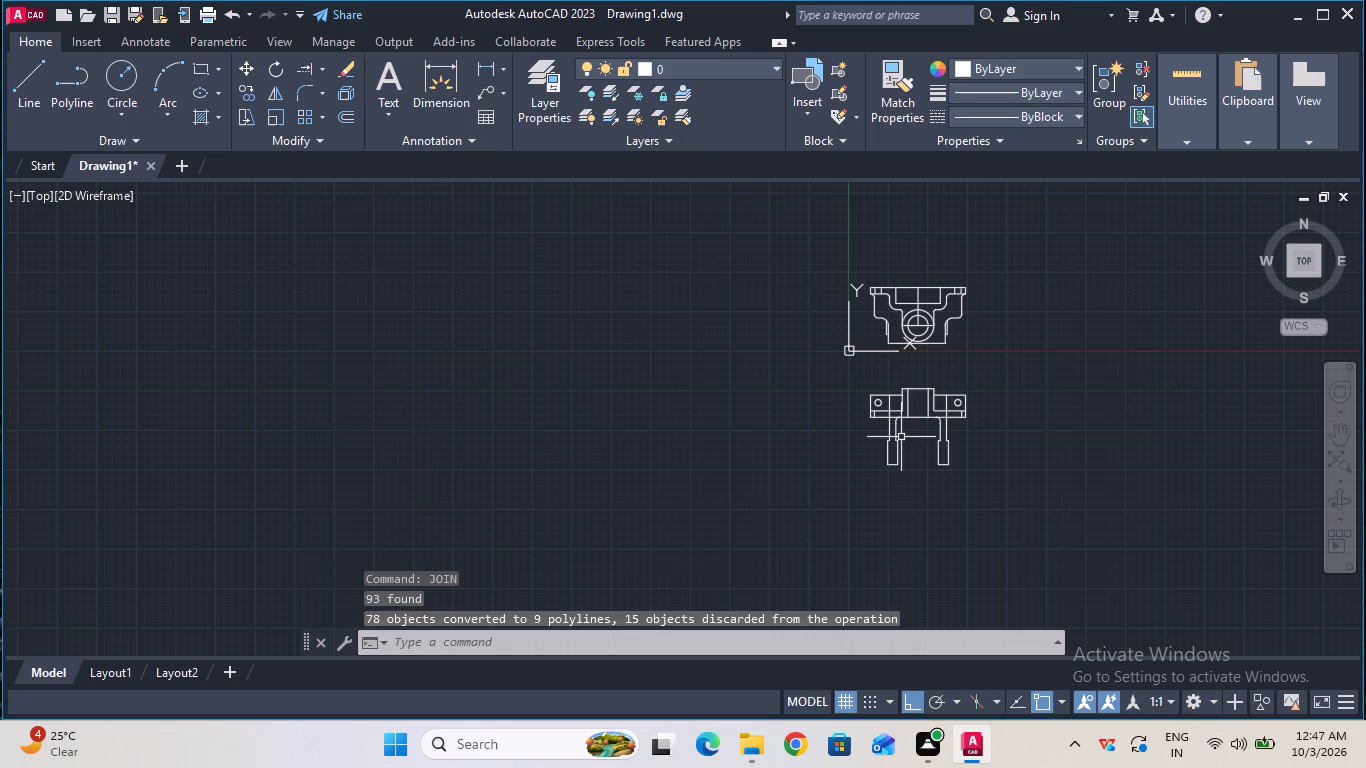
Turn off log file recording with the LOGFILEOFF command.
{"action": "scroll", "coordinate": [901, 437], "scroll_direction": "up", "scroll_amount": 2, "text": "ctrl"}
{"action": "scroll", "coordinate": [901, 437], "scroll_direction": "down", "scroll_amount": 1, "text": "ctrl"}
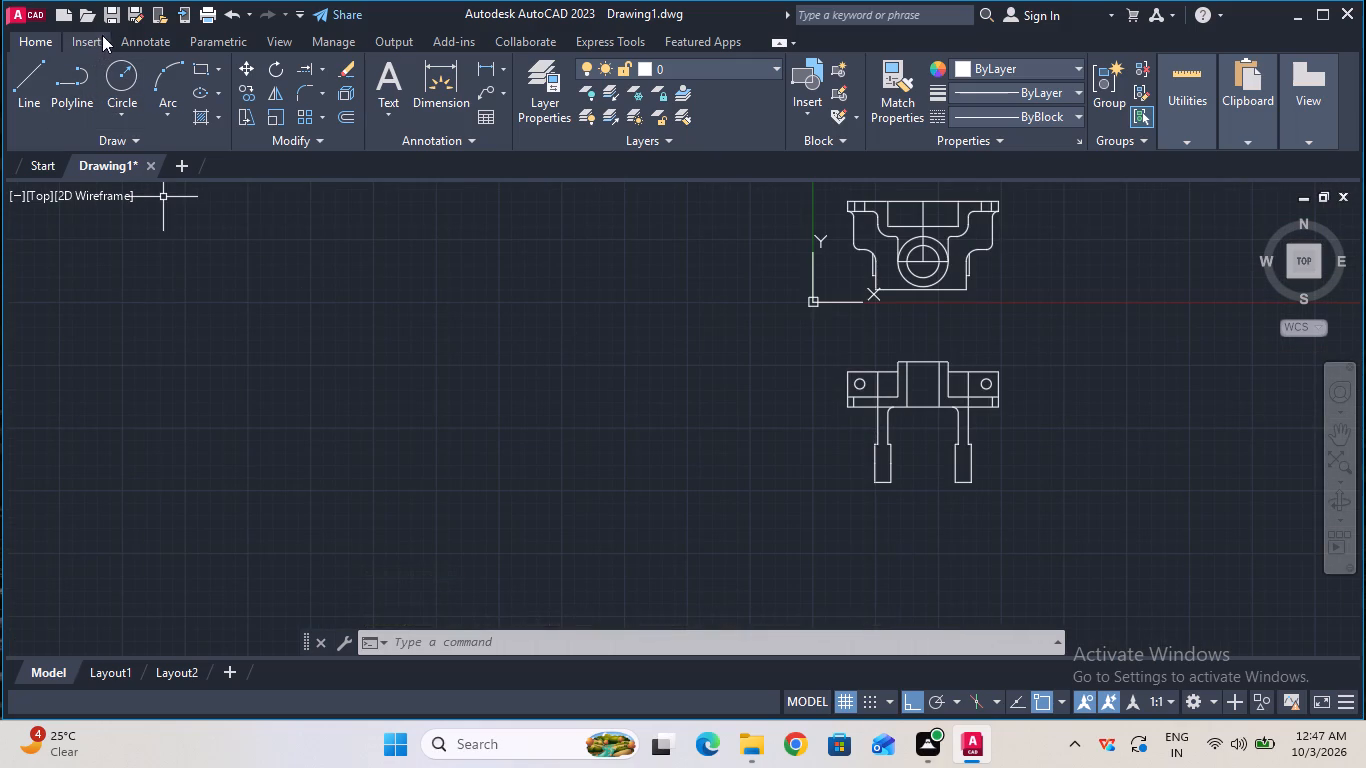
{"action": "left_click", "coordinate": [438, 628]}
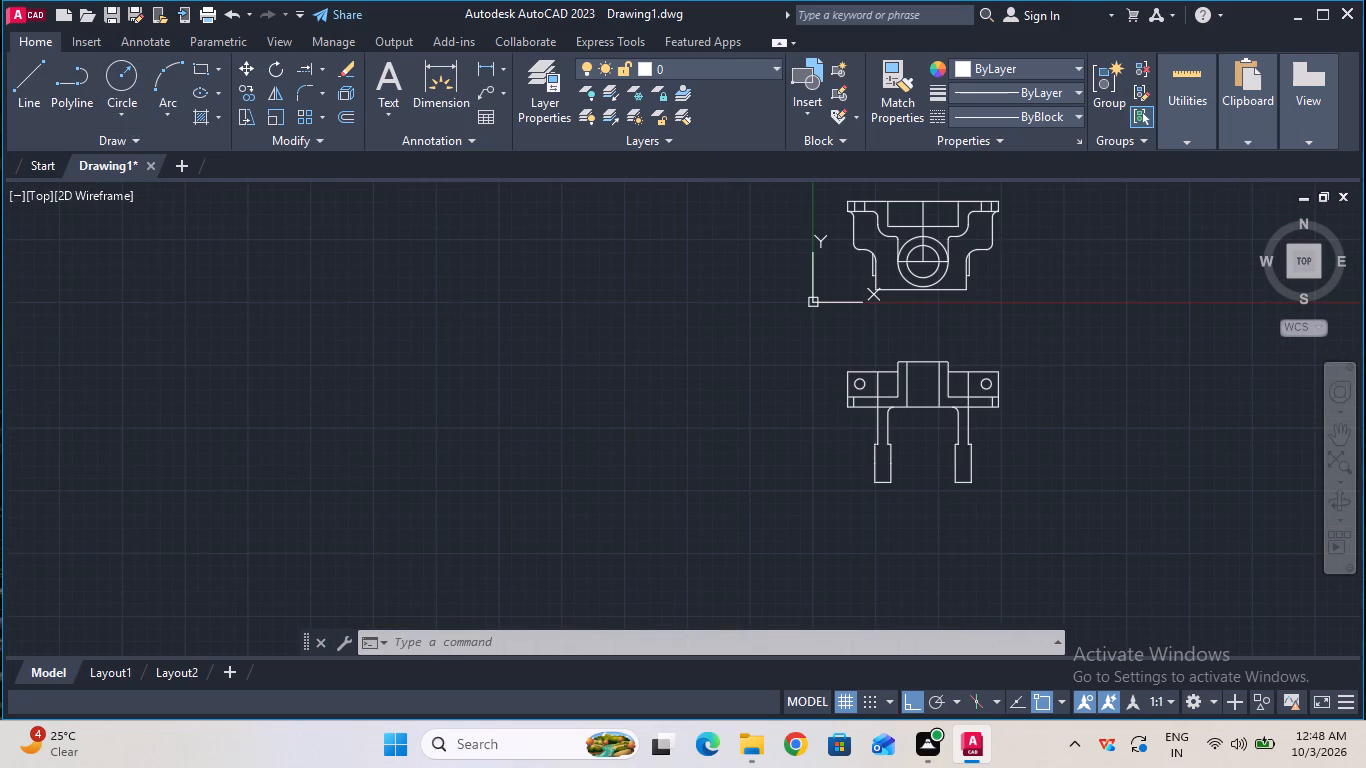
{"action": "key", "text": "Escape"}
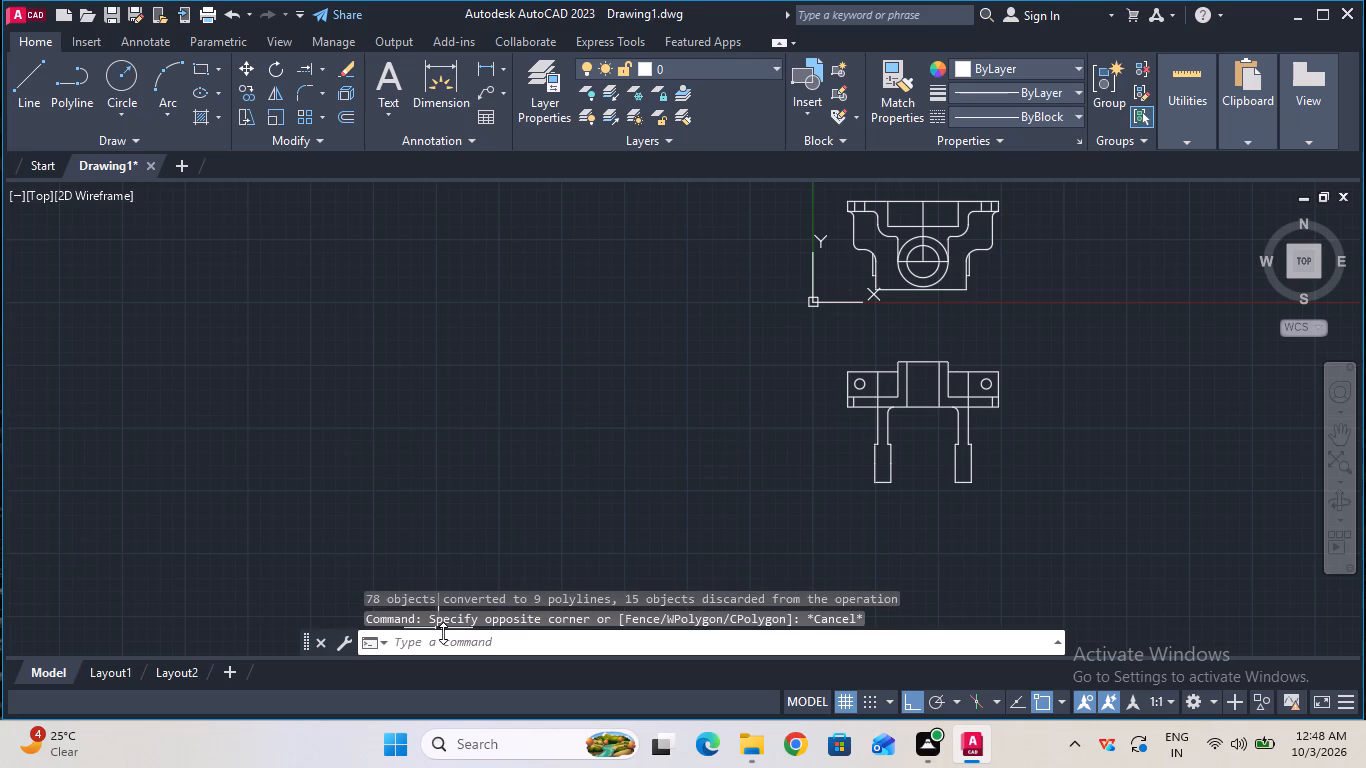
{"action": "left_click", "coordinate": [443, 633]}
{"action": "type", "text": "log"}
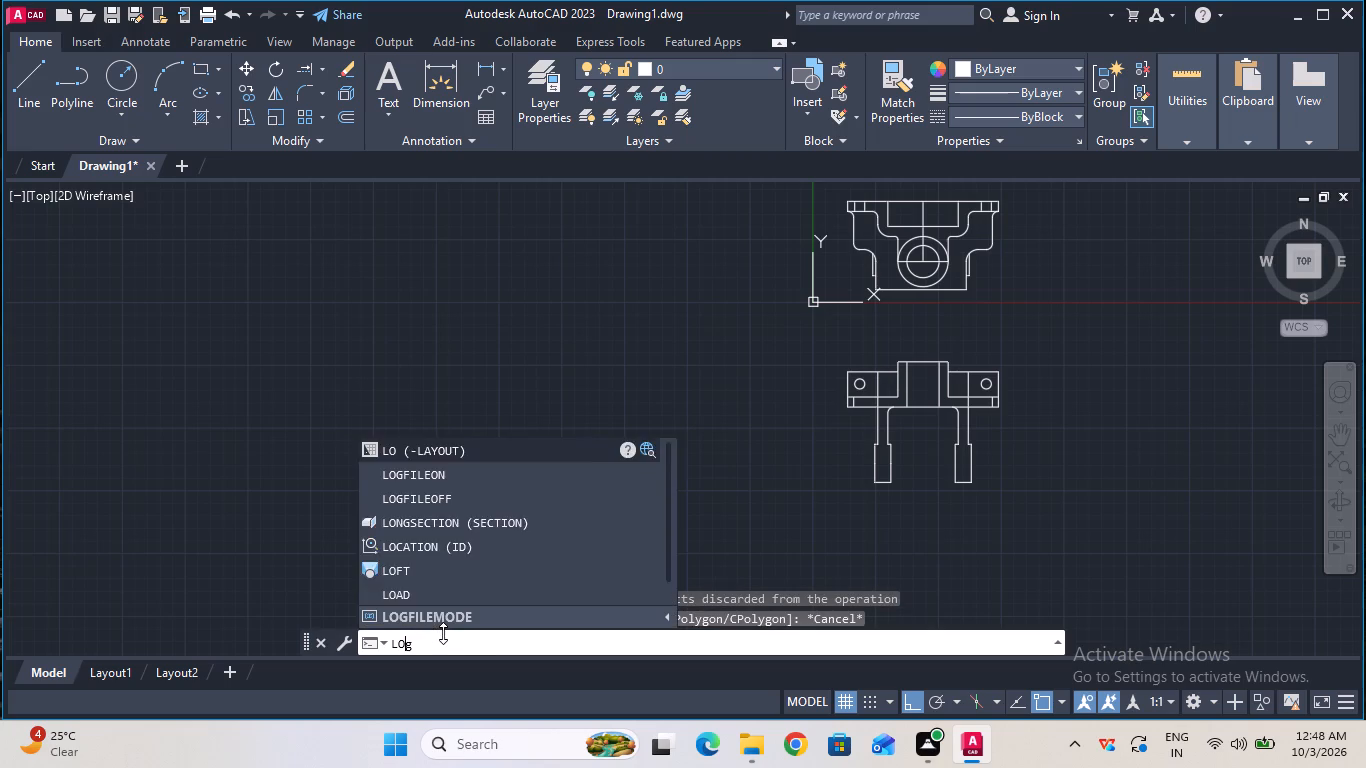
{"action": "left_click", "coordinate": [453, 503]}
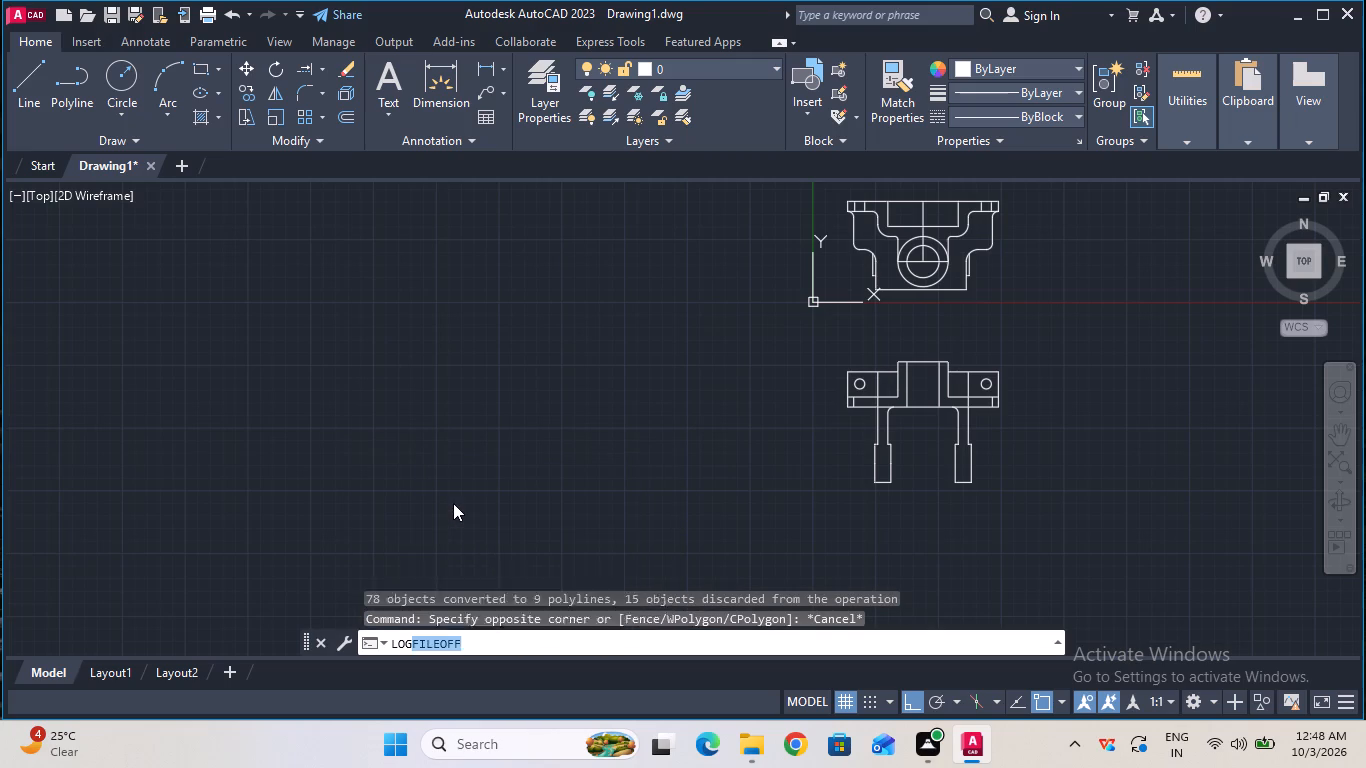
Save the drawing in the Documents folder under the file name Bevel Gear Support.
{"action": "left_click", "coordinate": [110, 20]}
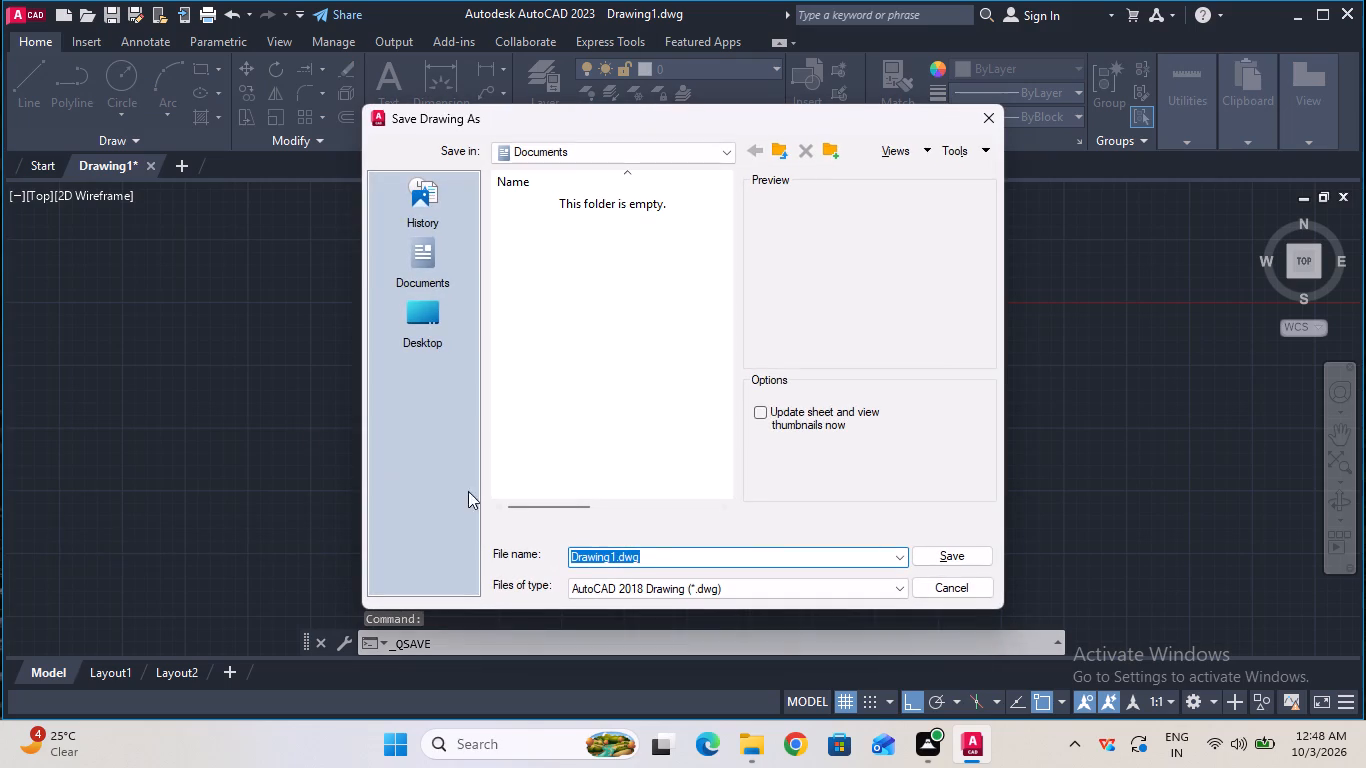
{"action": "left_click", "coordinate": [640, 548]}
{"action": "key", "text": "BackSpace"}
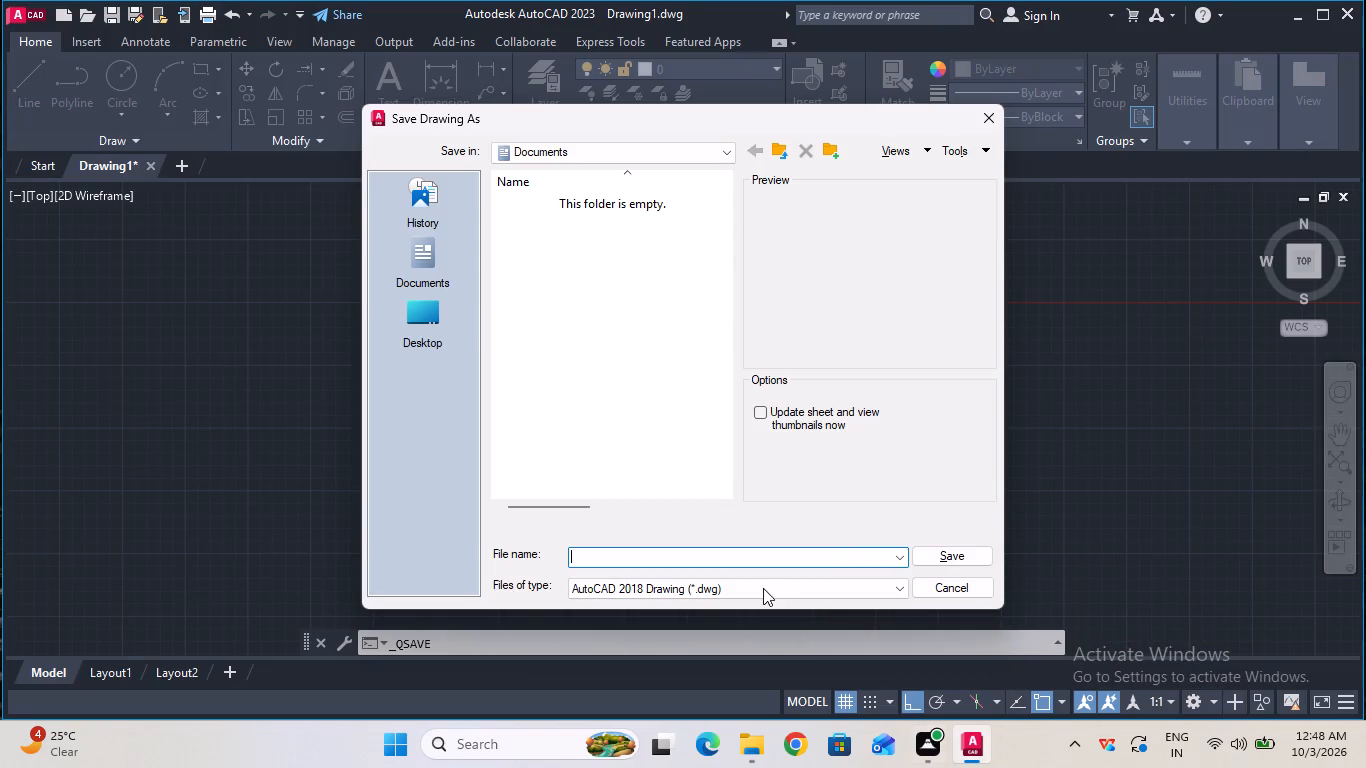
{"action": "left_click", "coordinate": [741, 562]}
{"action": "key", "text": "b"}
{"action": "type", "text": "evel"}
{"action": "key", "text": "space"}
{"action": "key", "text": "g"}
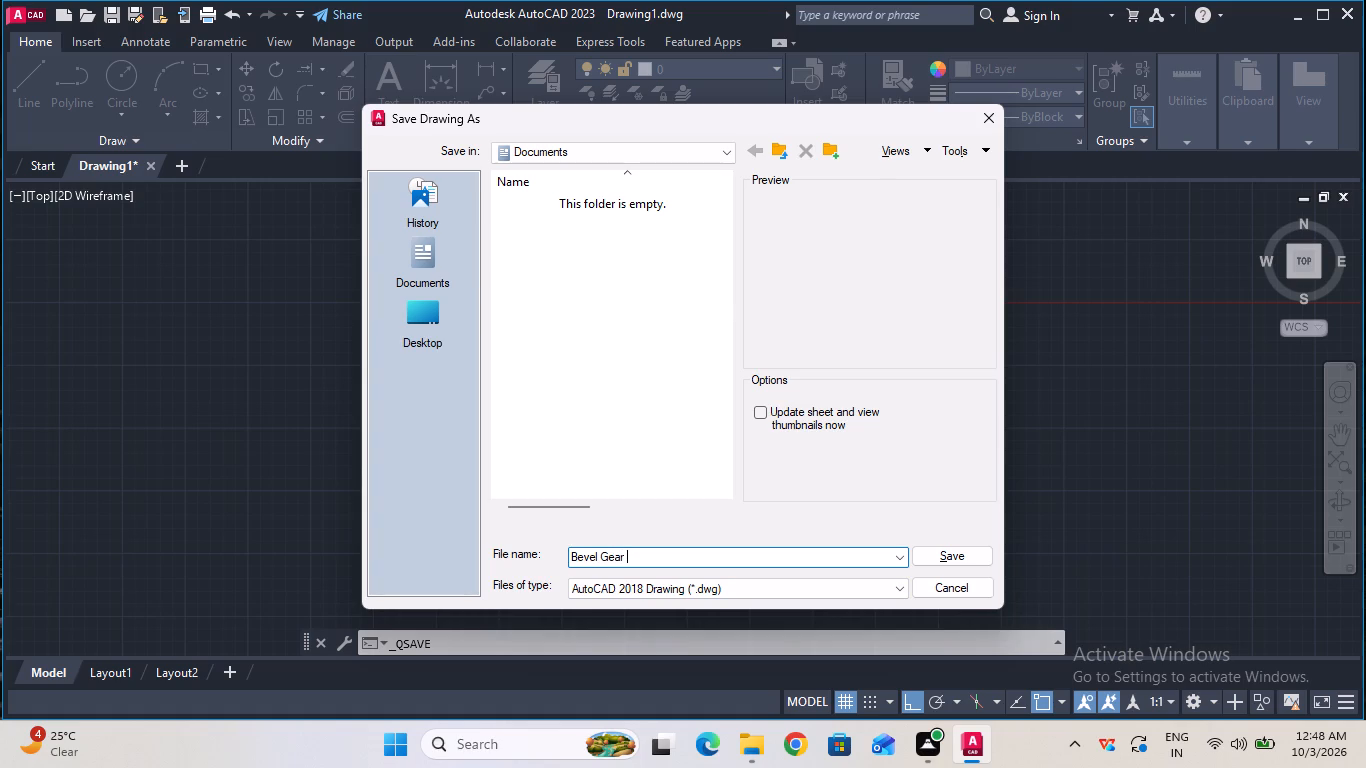
{"action": "type", "text": "upport"}
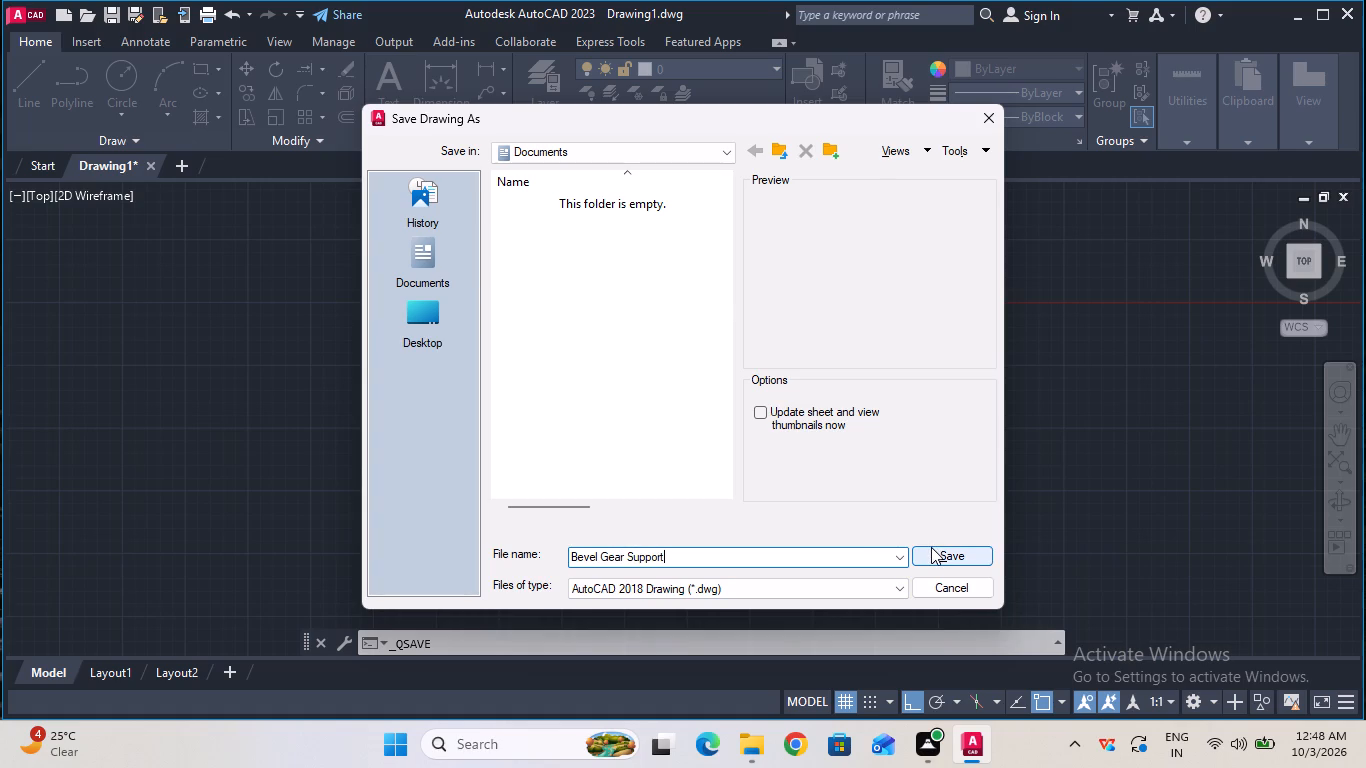
{"action": "left_click", "coordinate": [931, 547]}
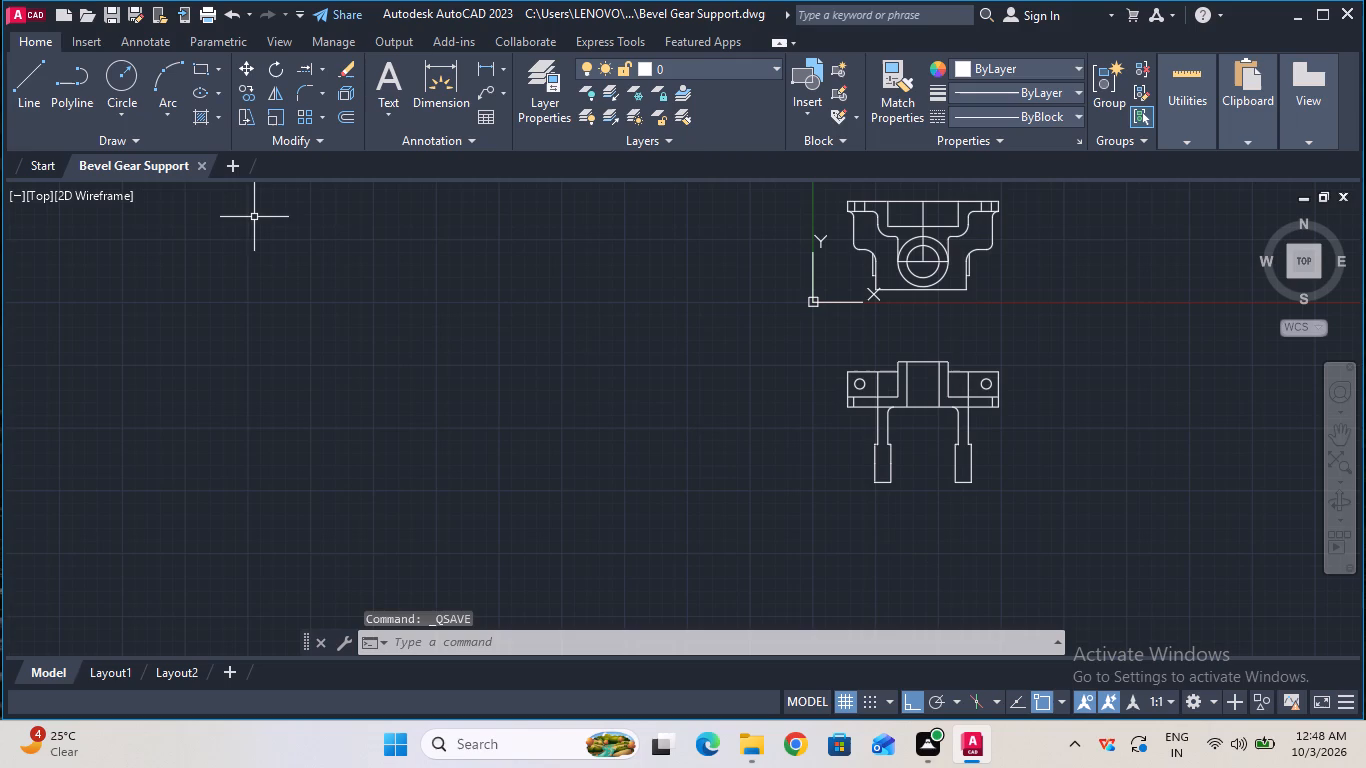
Start plotting the model, setting the paper size to ISO A4 (297.00 x 210.00 MM) and centering the plot.
{"action": "left_click", "coordinate": [214, 17]}
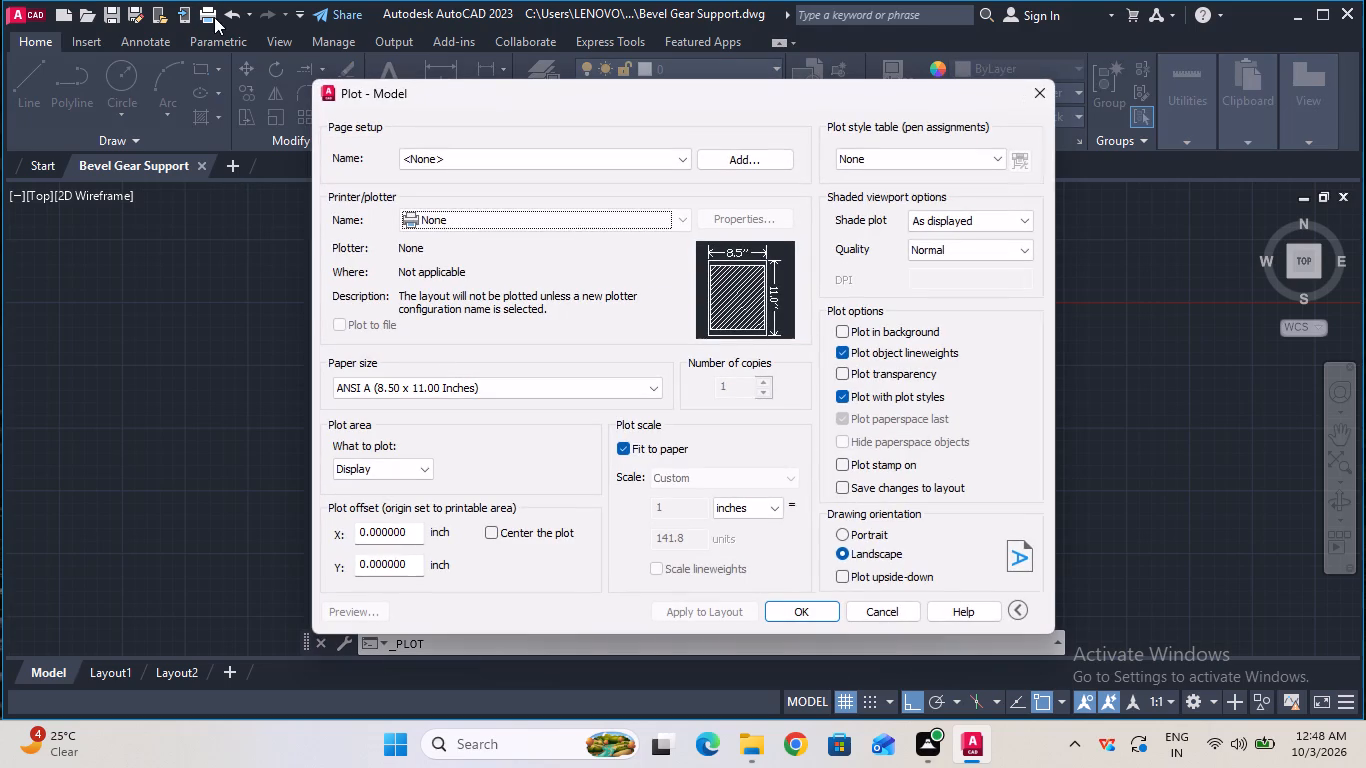
{"action": "left_click", "coordinate": [469, 383]}
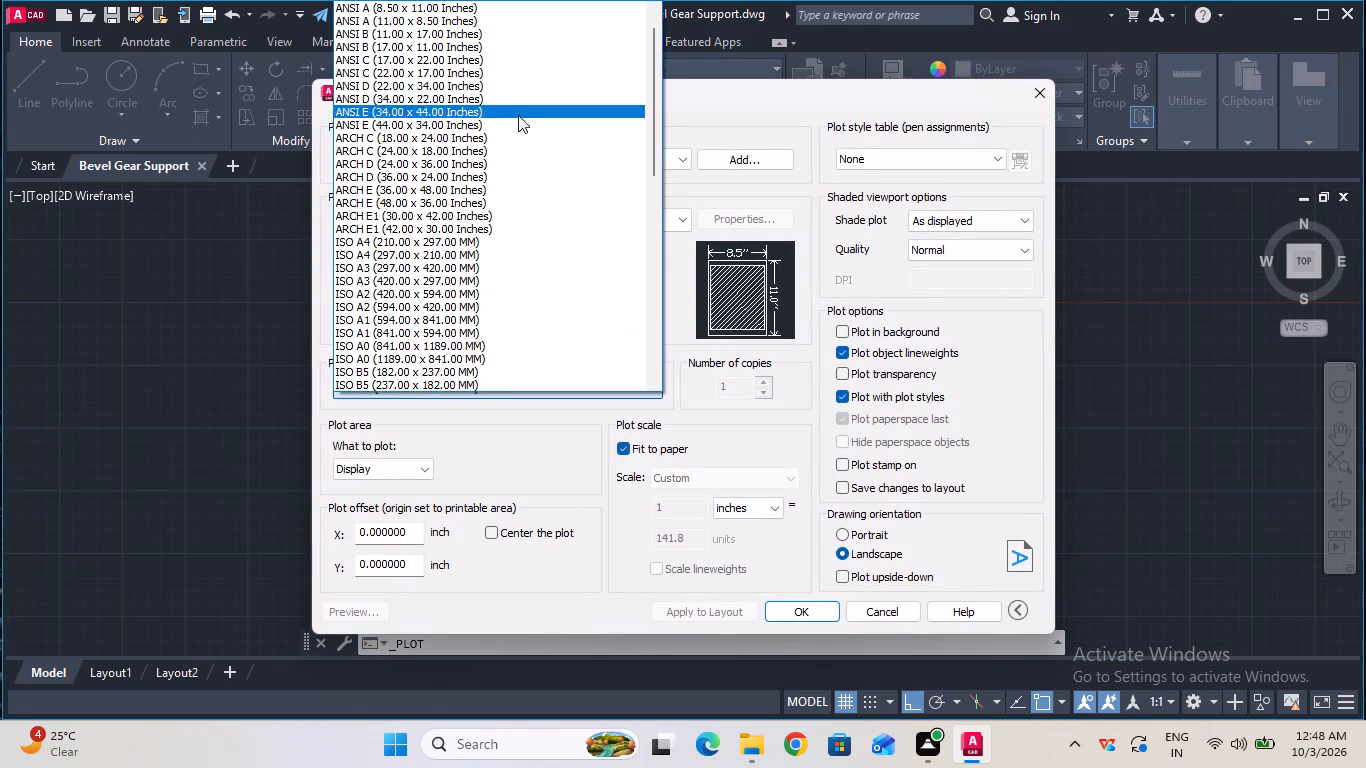
{"action": "left_click", "coordinate": [524, 253]}
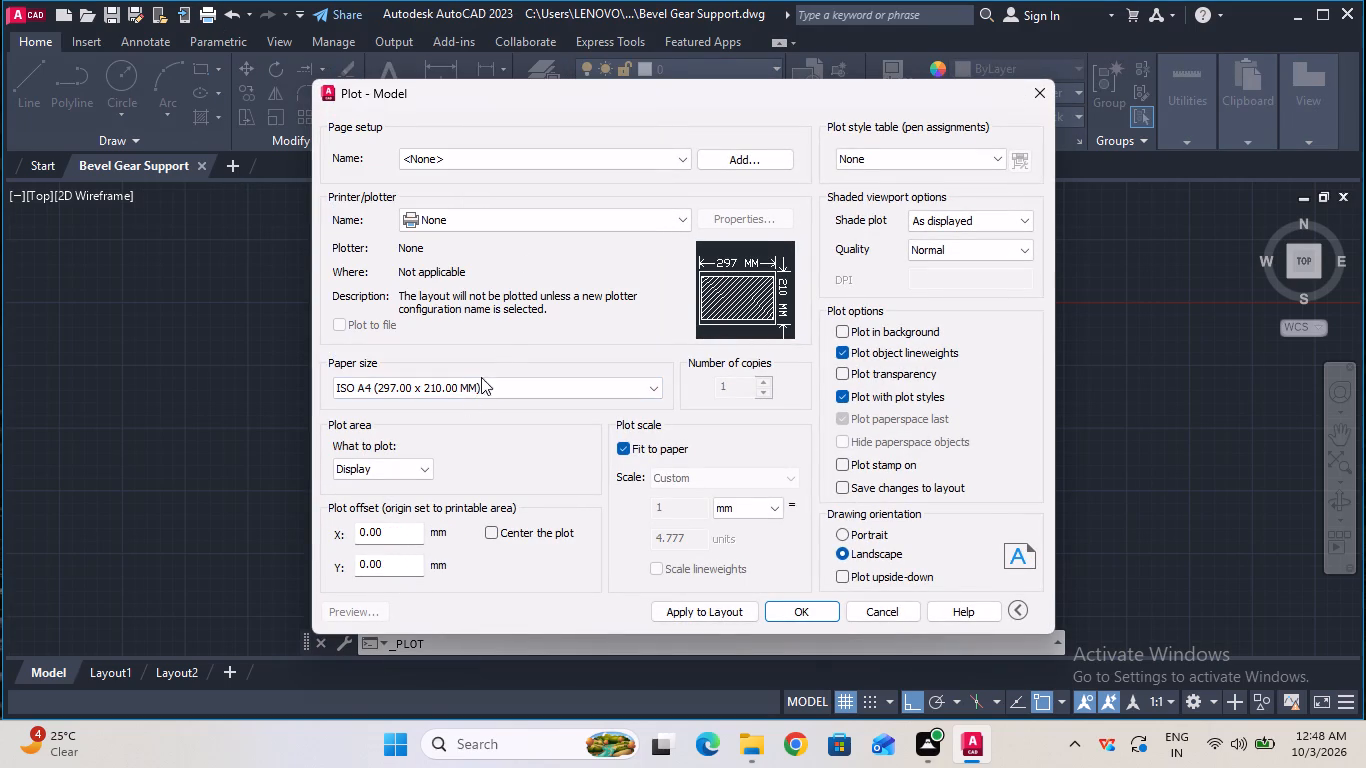
{"action": "left_click", "coordinate": [499, 525]}
Set the plot area to a window enclosing both views of the bracket with some margin around them.
{"action": "left_click", "coordinate": [428, 463]}
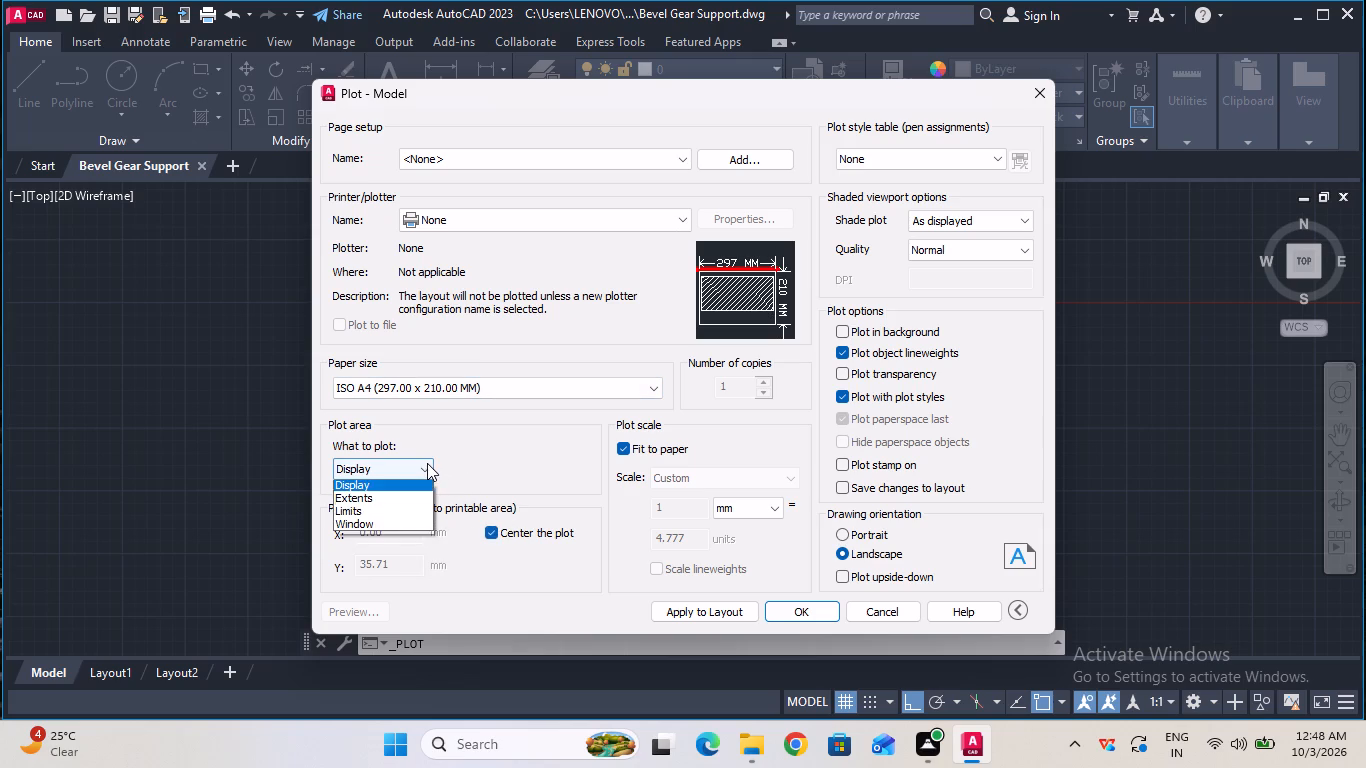
{"action": "left_click", "coordinate": [421, 523]}
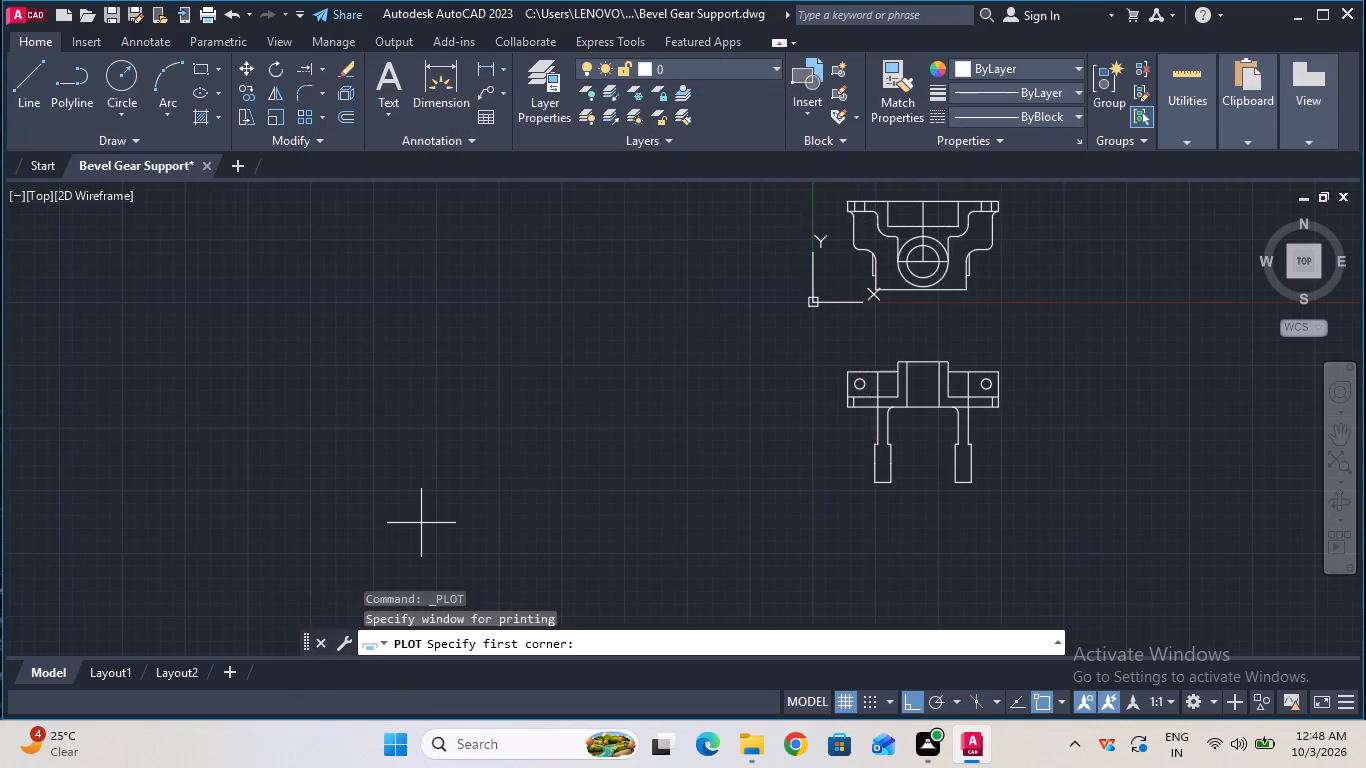
{"action": "scroll", "coordinate": [749, 368], "scroll_direction": "down", "scroll_amount": 1, "text": "ctrl"}
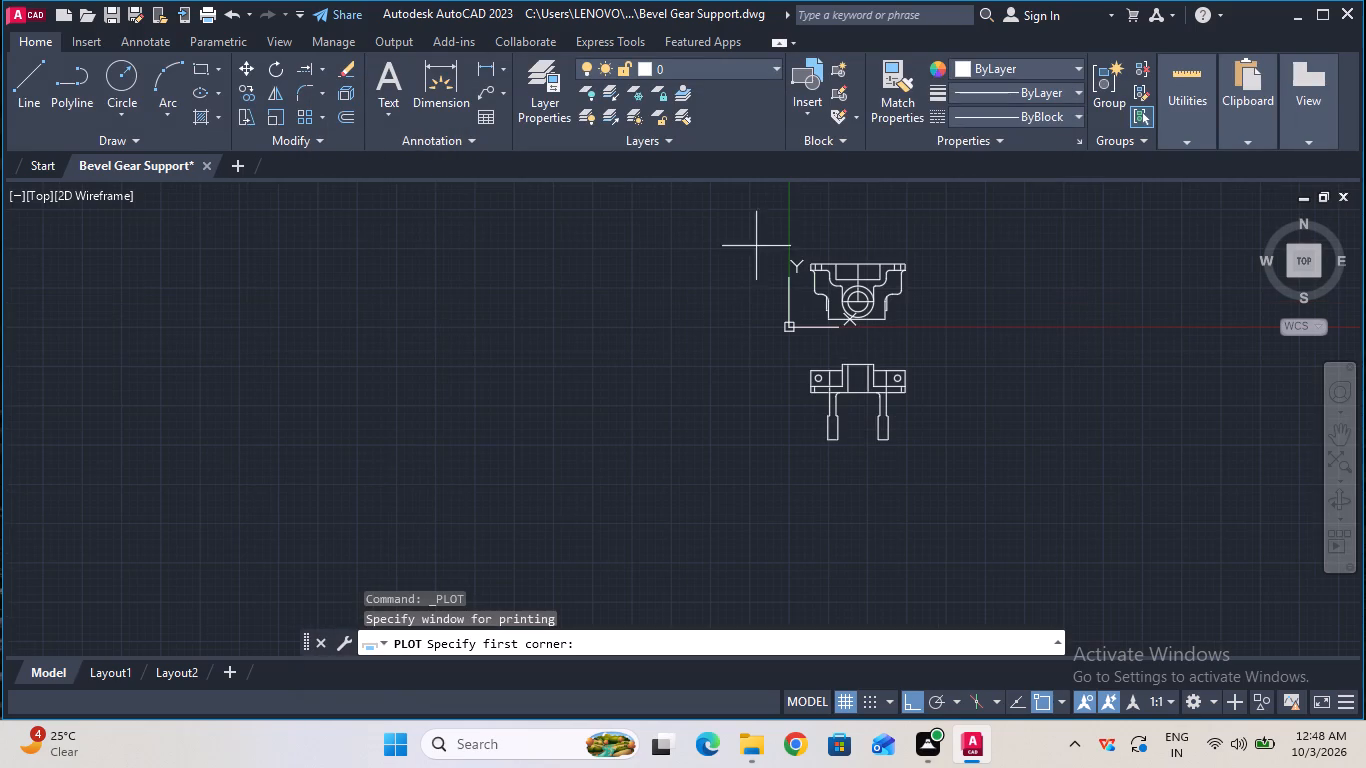
{"action": "left_click", "coordinate": [764, 199]}
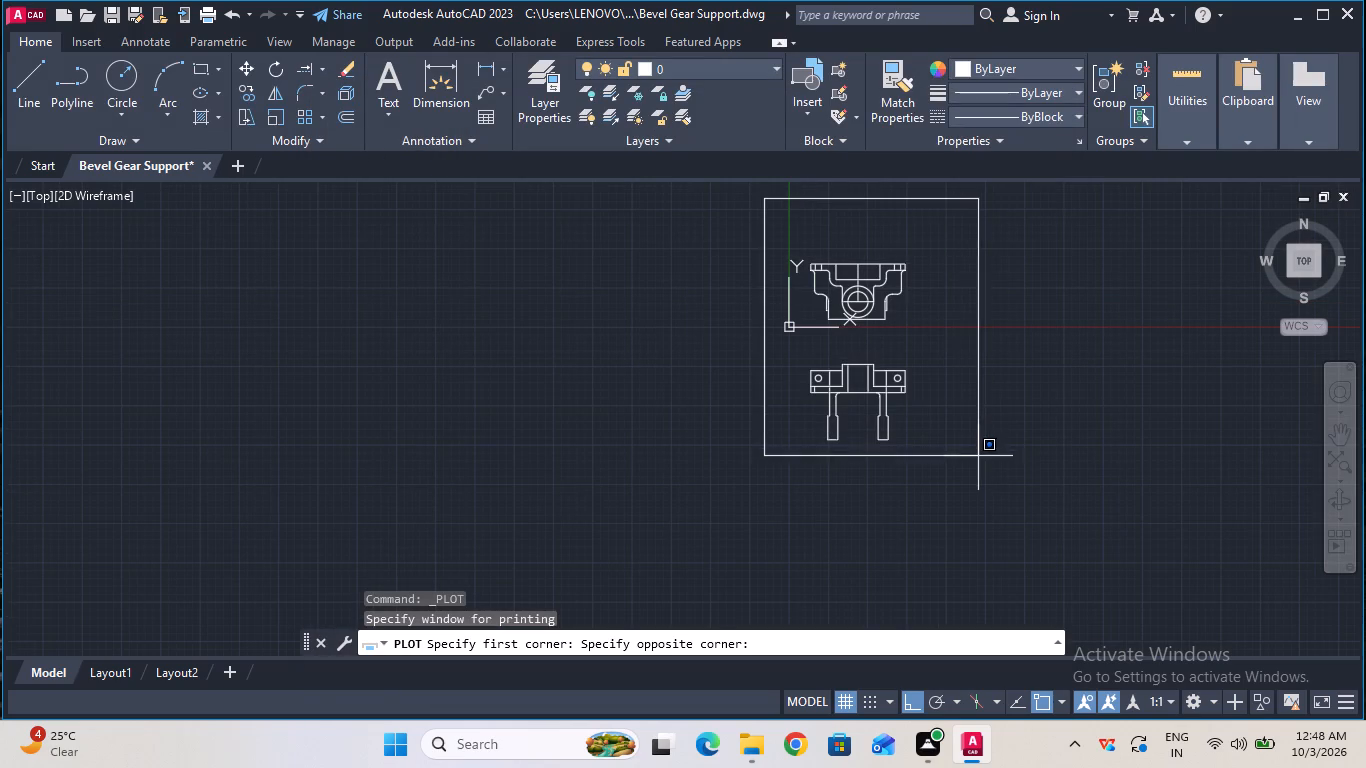
{"action": "left_click", "coordinate": [978, 459]}
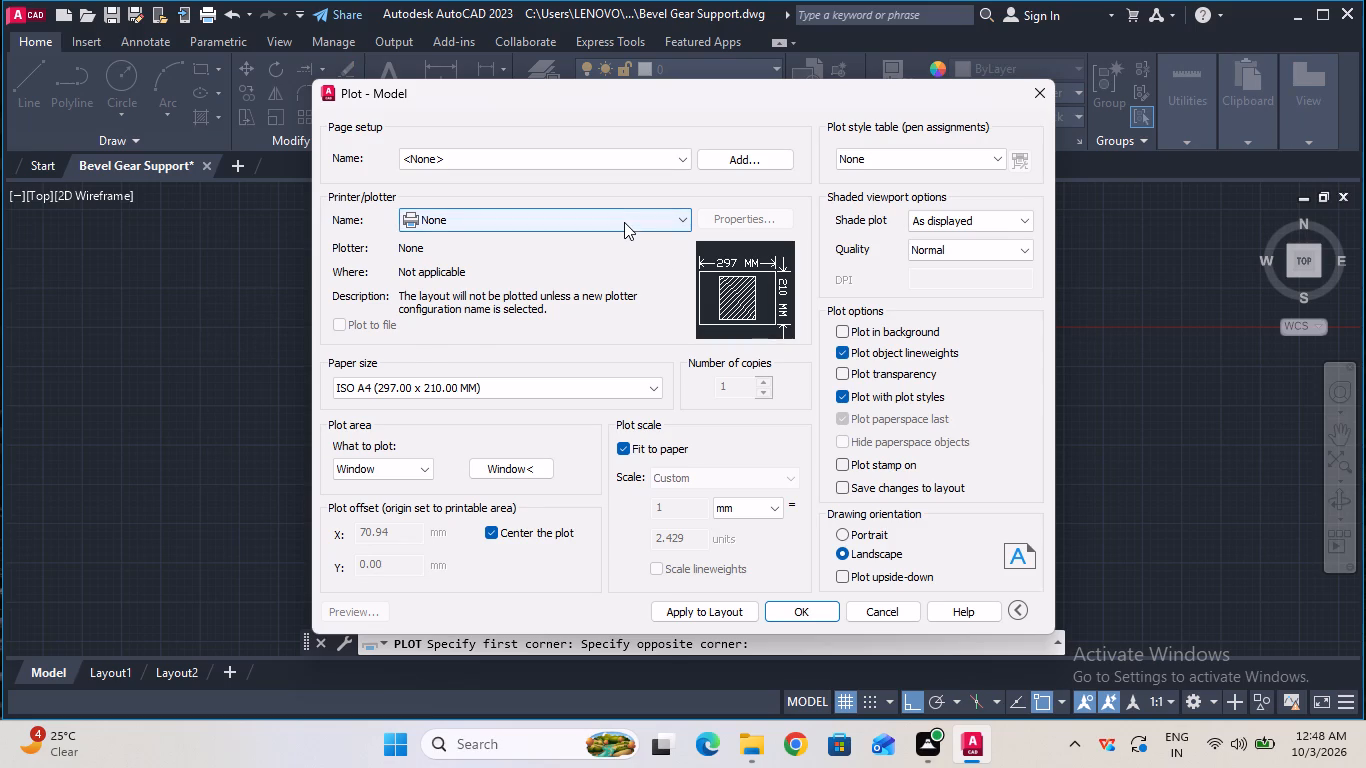
Plot with DWG To PDF.pc3 and save the output in Documents as Bevel Gear Support-Model.pdf.
{"action": "left_click", "coordinate": [624, 222]}
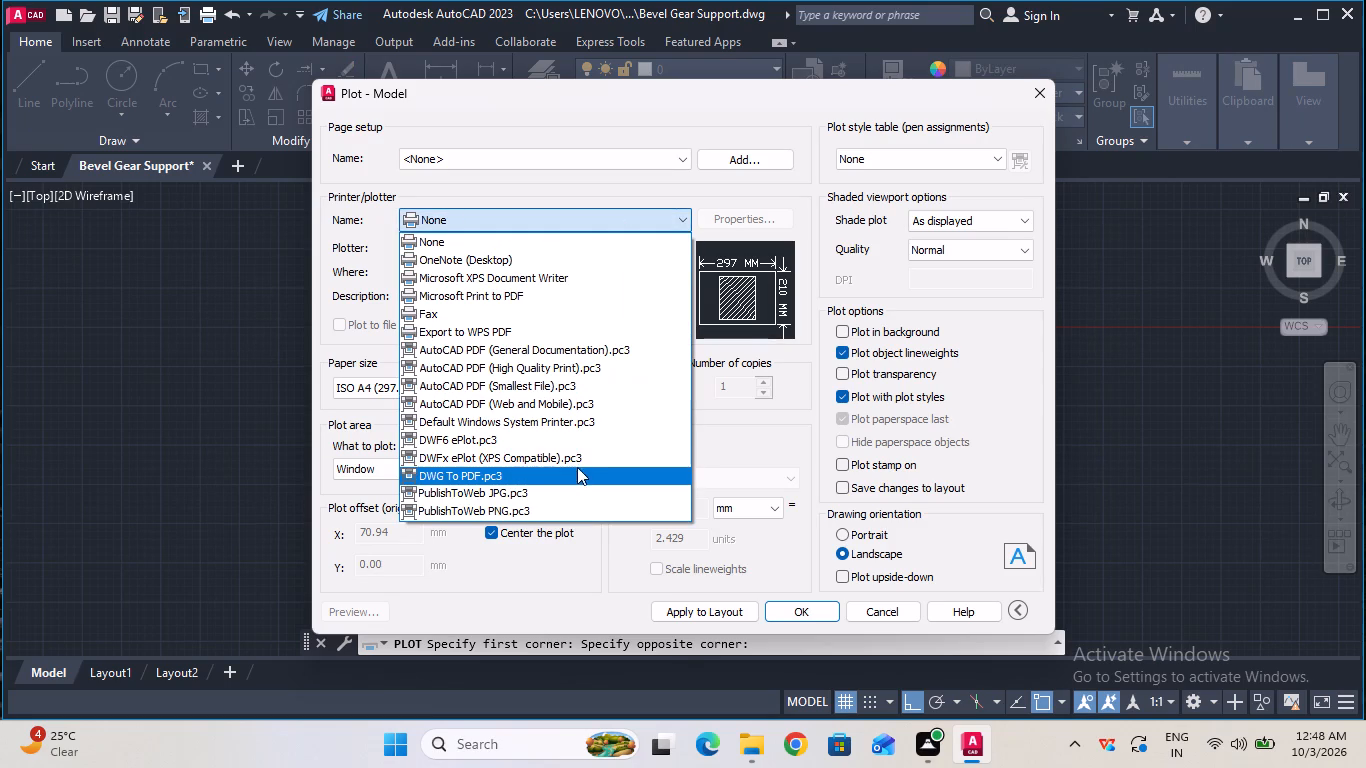
{"action": "left_click", "coordinate": [578, 474]}
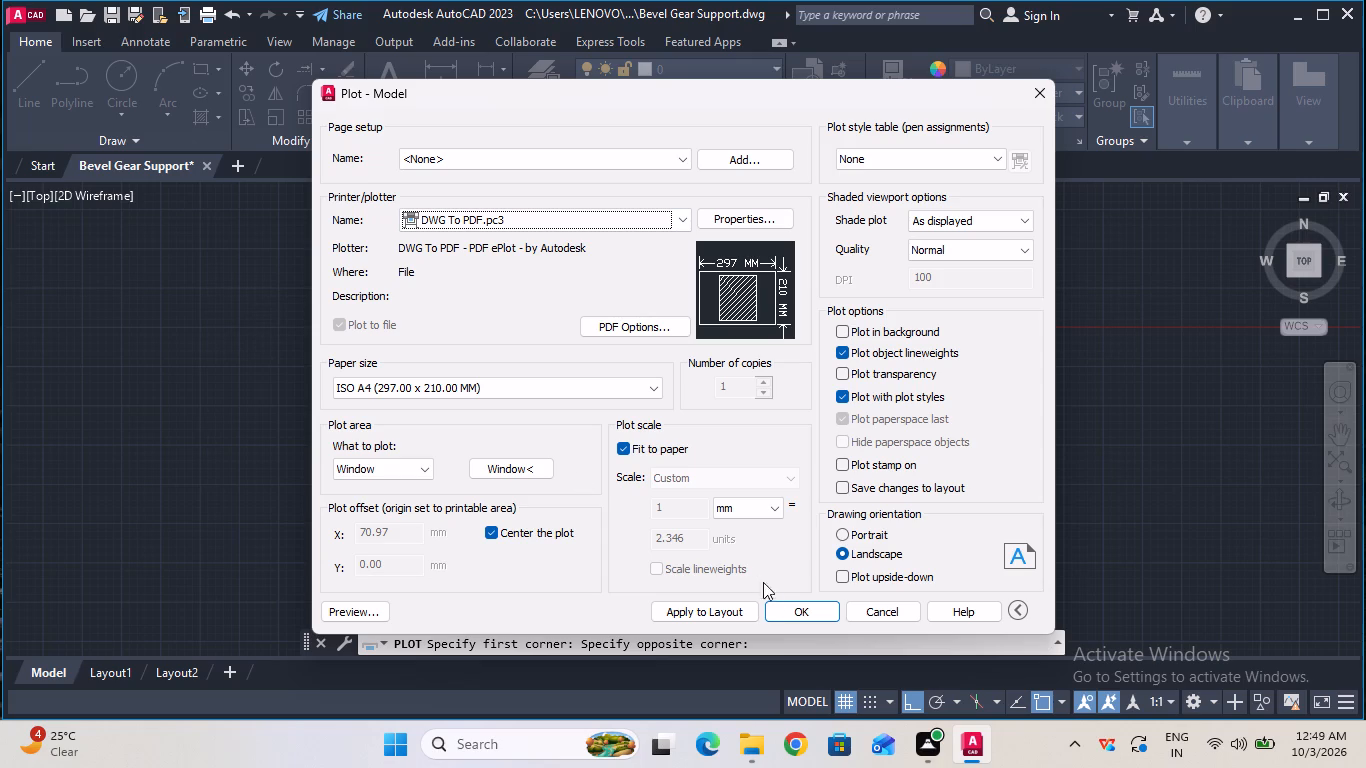
{"action": "left_click", "coordinate": [784, 608]}
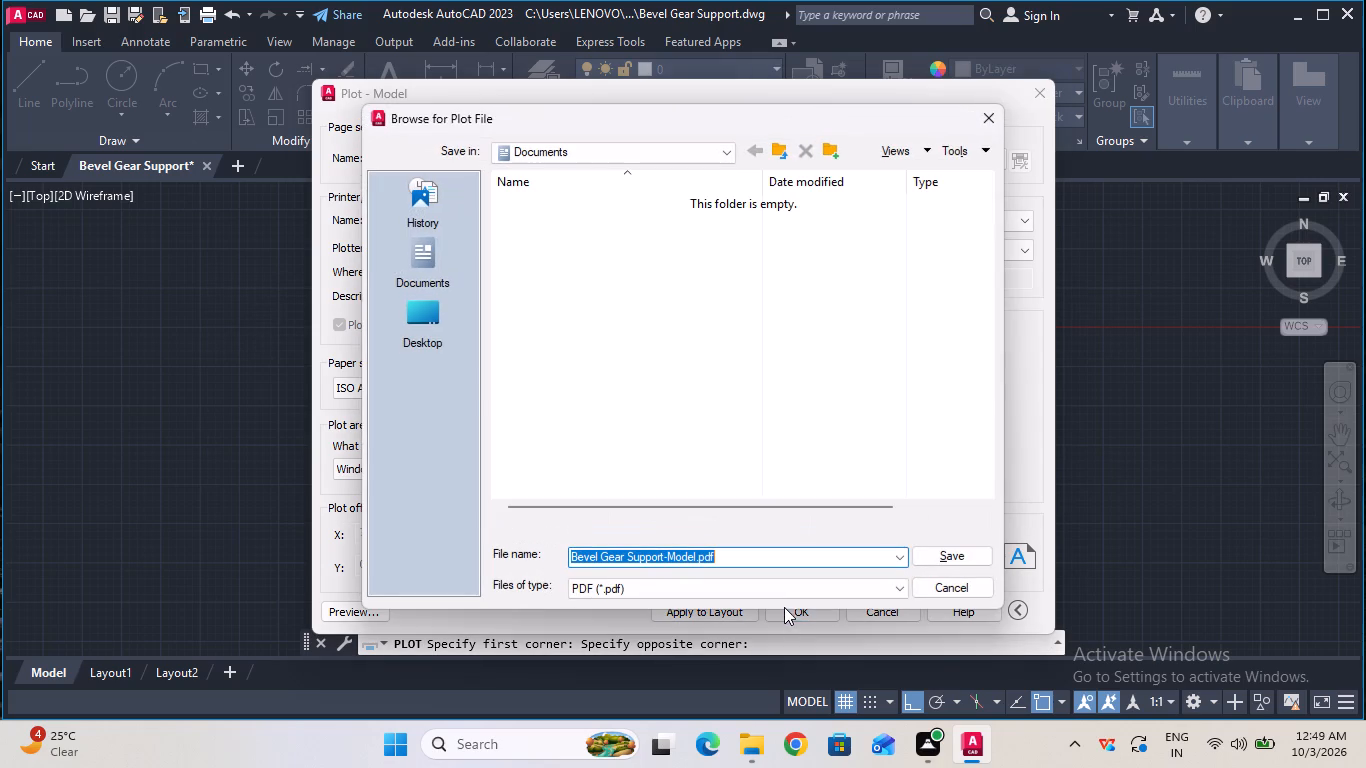
{"action": "left_click", "coordinate": [916, 548]}
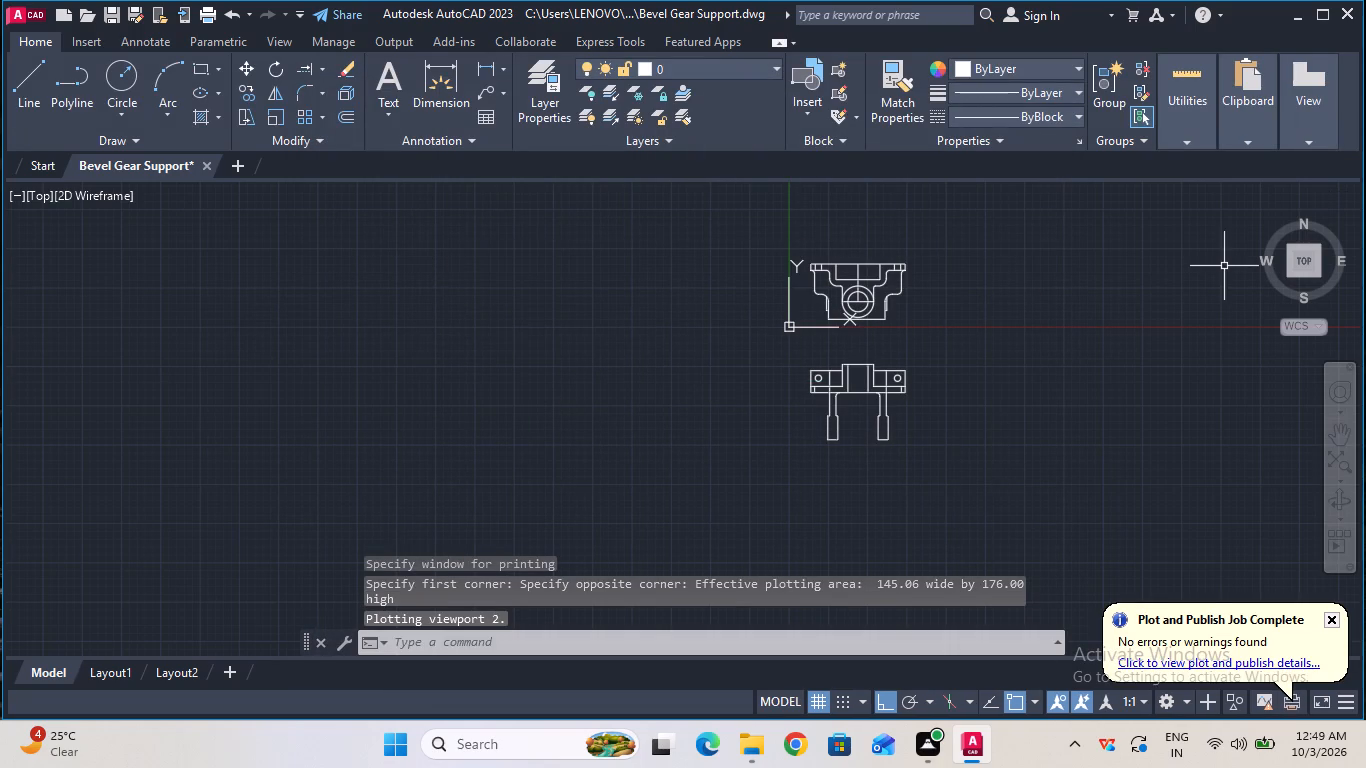
Quit AutoCAD and answer its closing prompt.
{"action": "left_click", "coordinate": [1345, 22]}
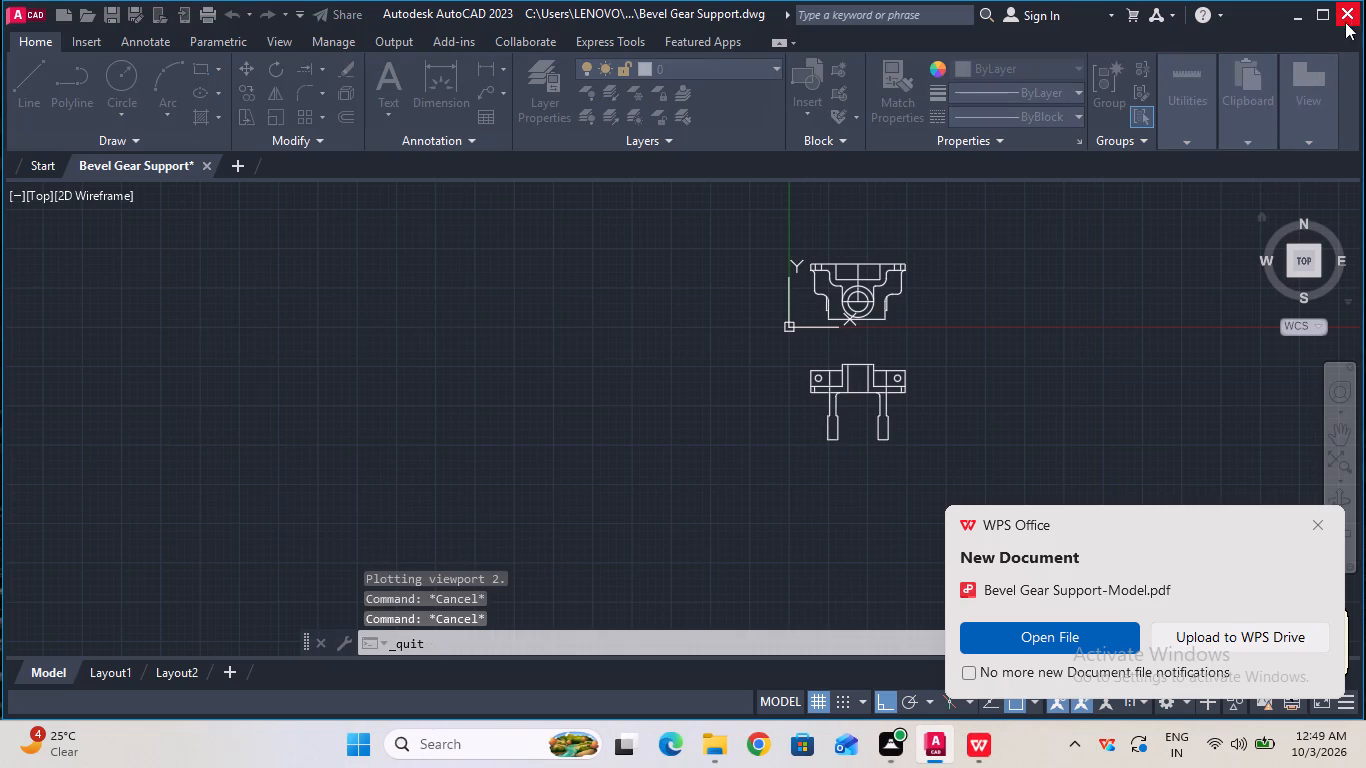
{"action": "left_click", "coordinate": [673, 402]}
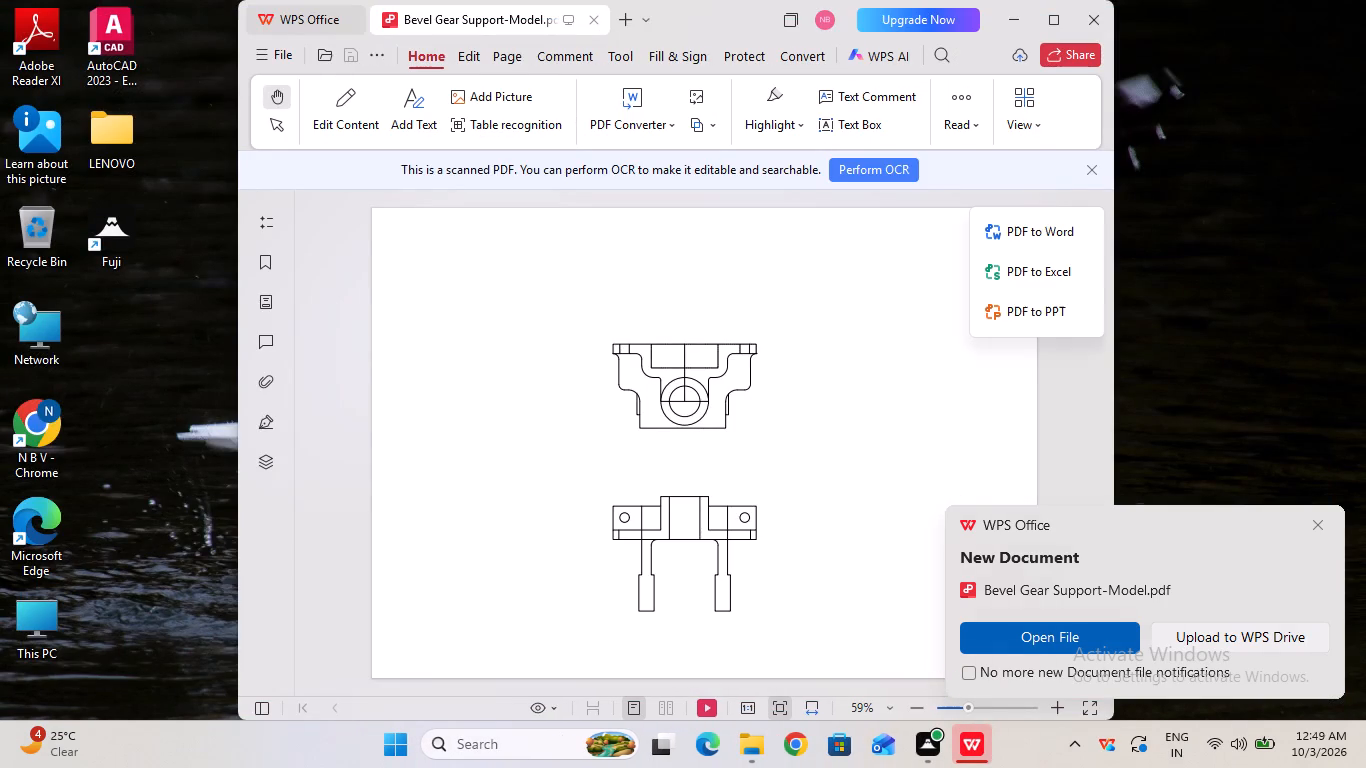
Close the WPS Office window showing the plotted PDF.
{"action": "left_click", "coordinate": [1080, 29]}
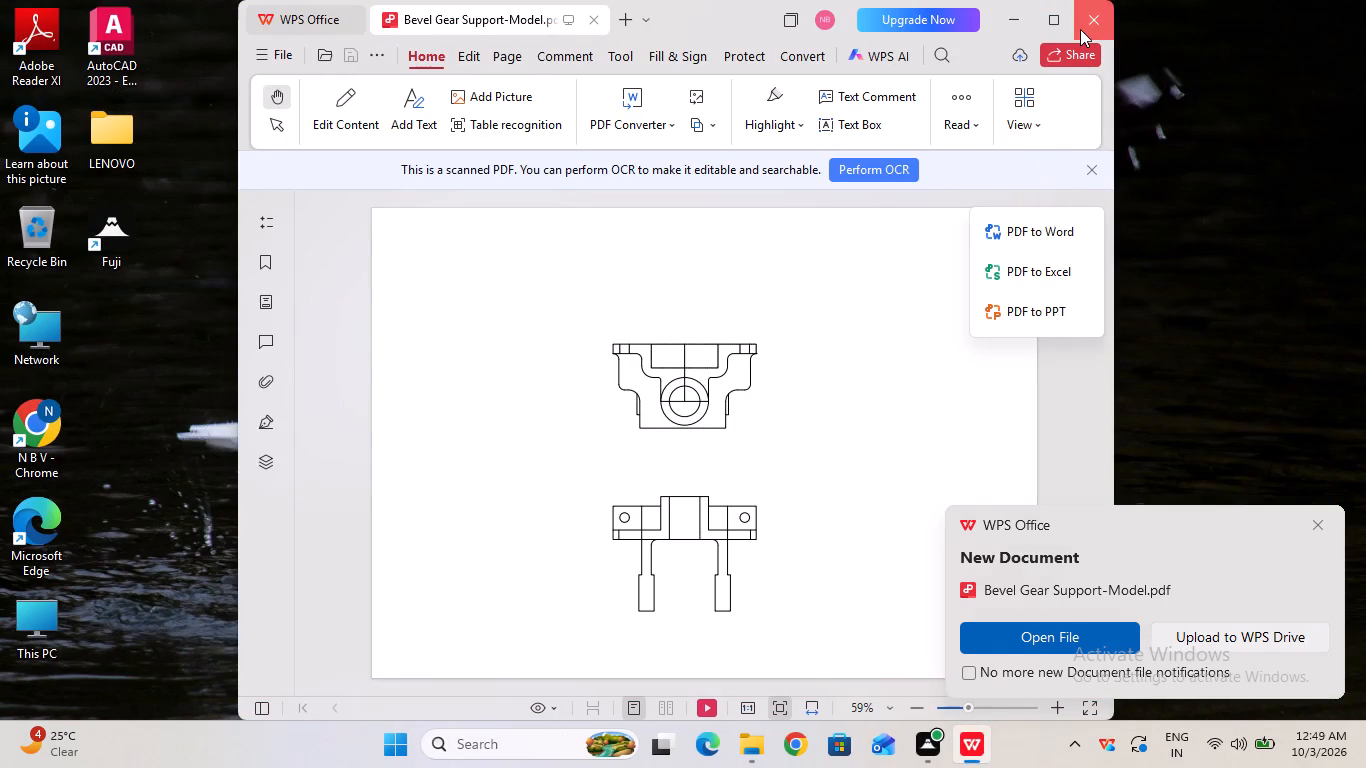